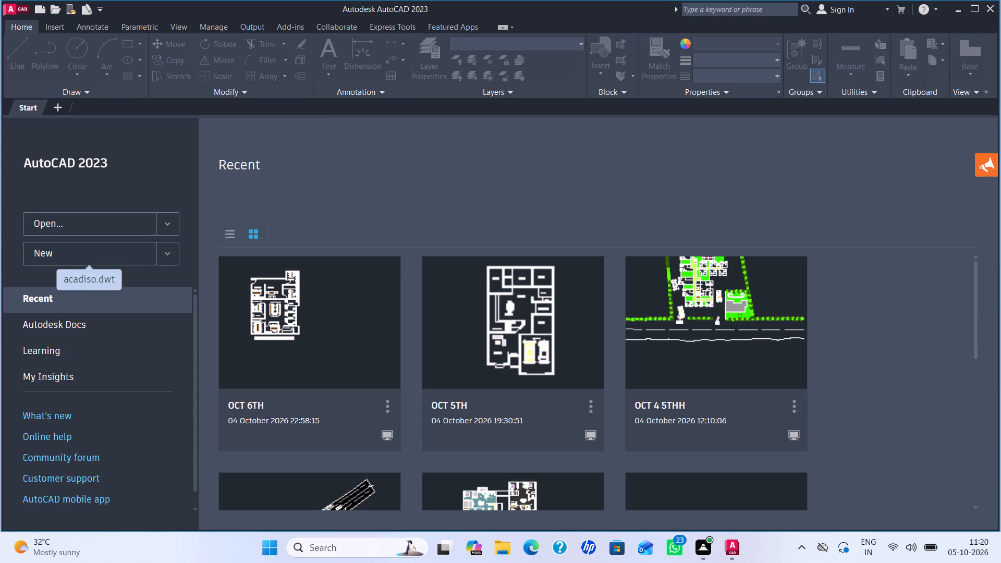
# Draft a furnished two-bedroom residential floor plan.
# Create a new drawing from the acadiso.dwt template.
pyautogui.click(123, 251)
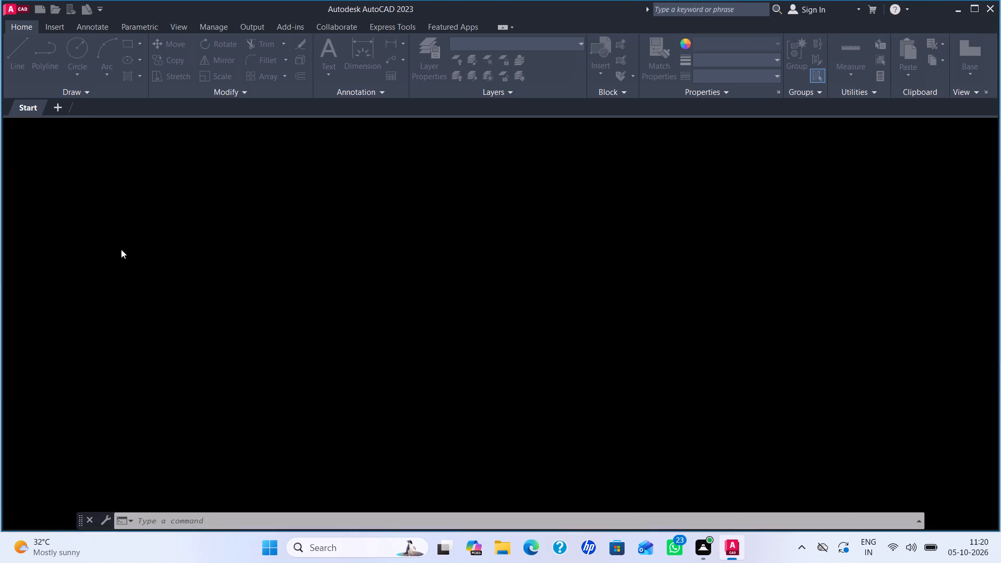
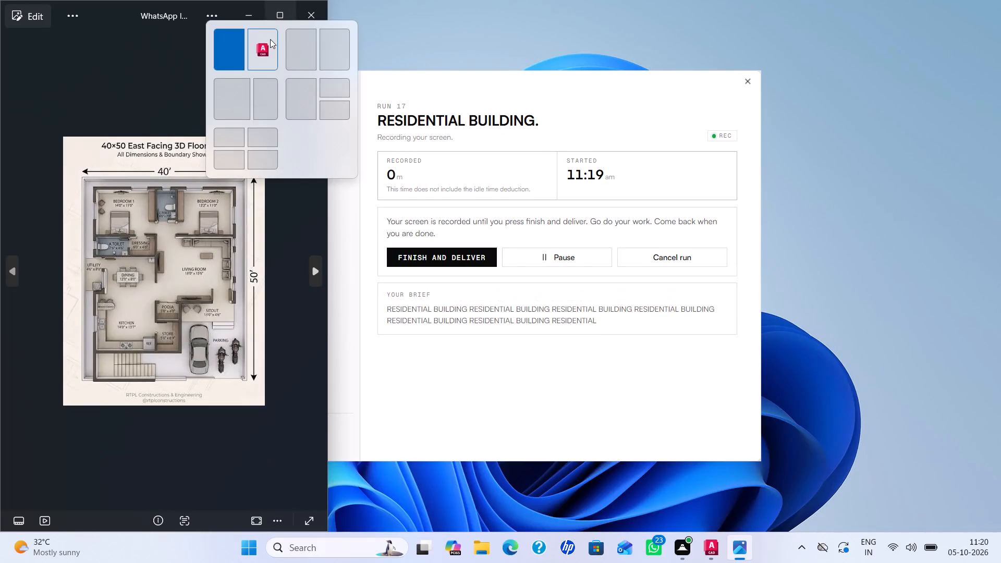
# Arrange AutoCAD beside the 40×50 floor plan image and widen it to about two thirds of the screen.
pyautogui.click(270, 39)
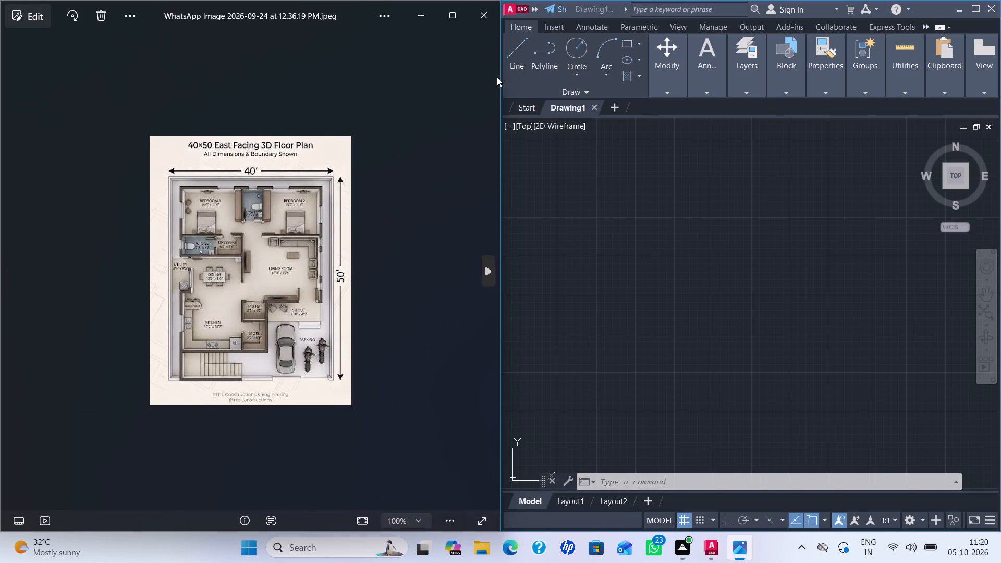
pyautogui.moveTo(502, 76); pyautogui.dragTo(212, 111)
pyautogui.click(546, 266)
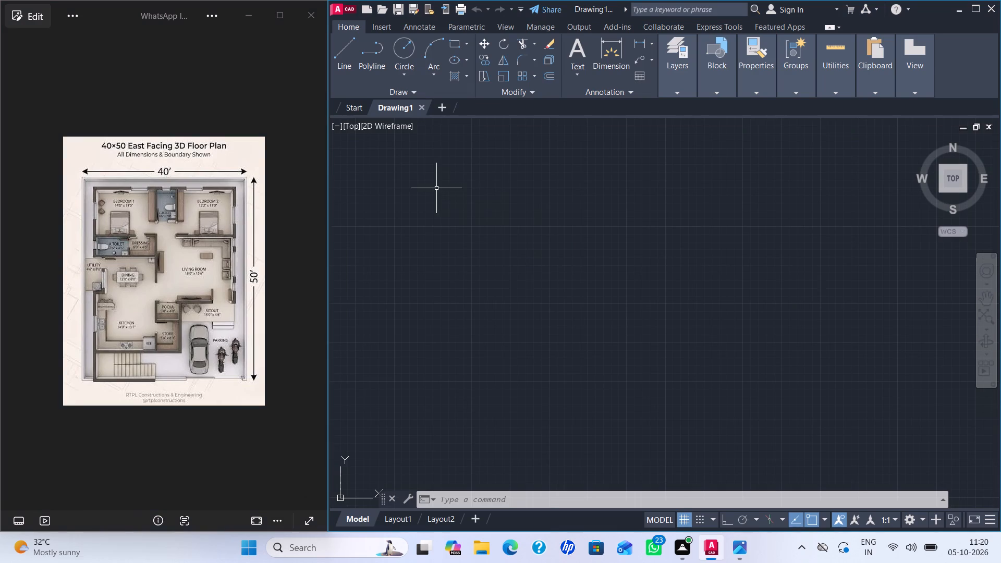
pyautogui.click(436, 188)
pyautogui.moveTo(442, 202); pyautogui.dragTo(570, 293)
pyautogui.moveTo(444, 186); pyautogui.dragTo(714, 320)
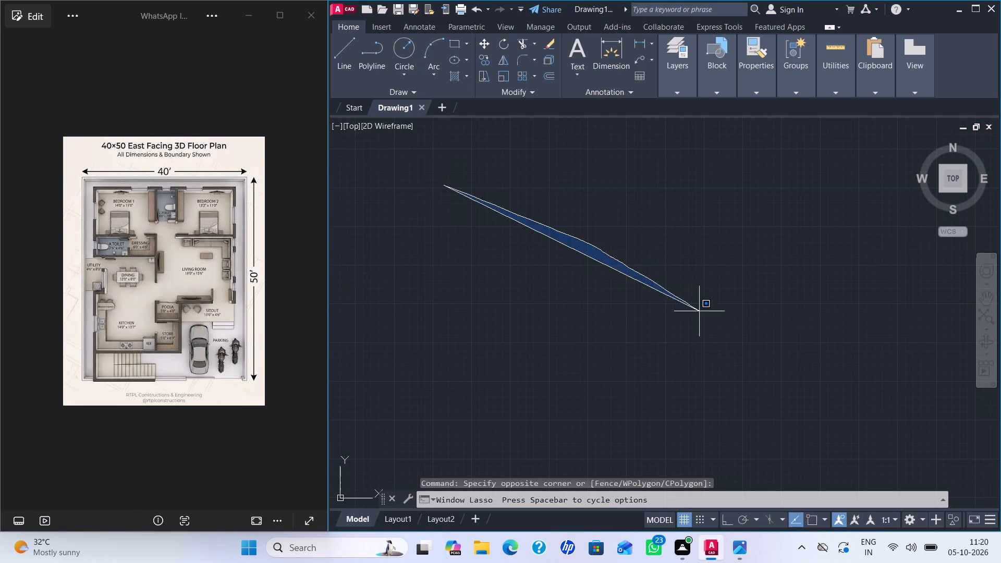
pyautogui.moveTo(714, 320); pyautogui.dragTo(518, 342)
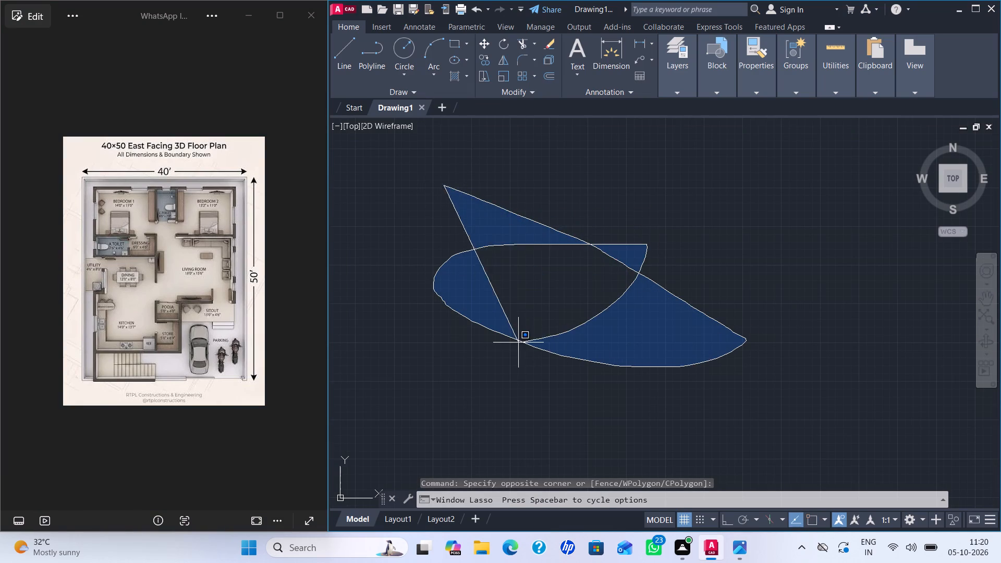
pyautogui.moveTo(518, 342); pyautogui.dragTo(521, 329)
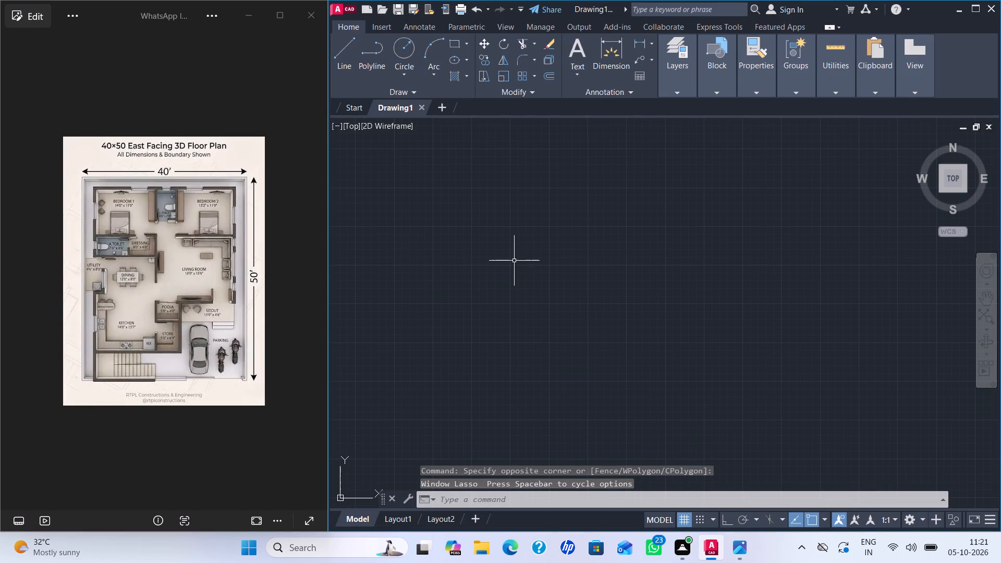
# Set the drawing's length units to Architectural with a precision of 0'-0 1/2".
pyautogui.write('UN')
pyautogui.press('Return')
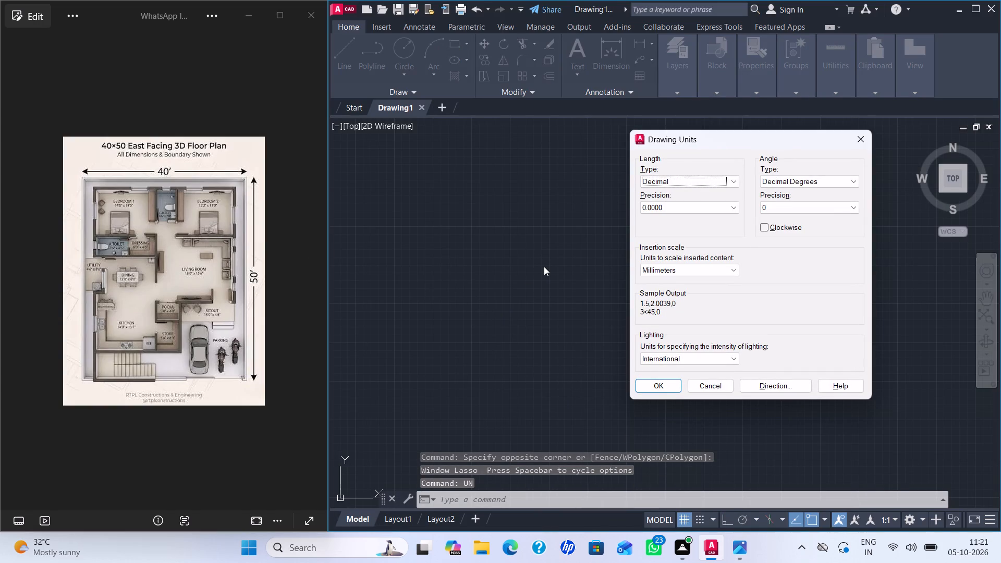
pyautogui.click(699, 179)
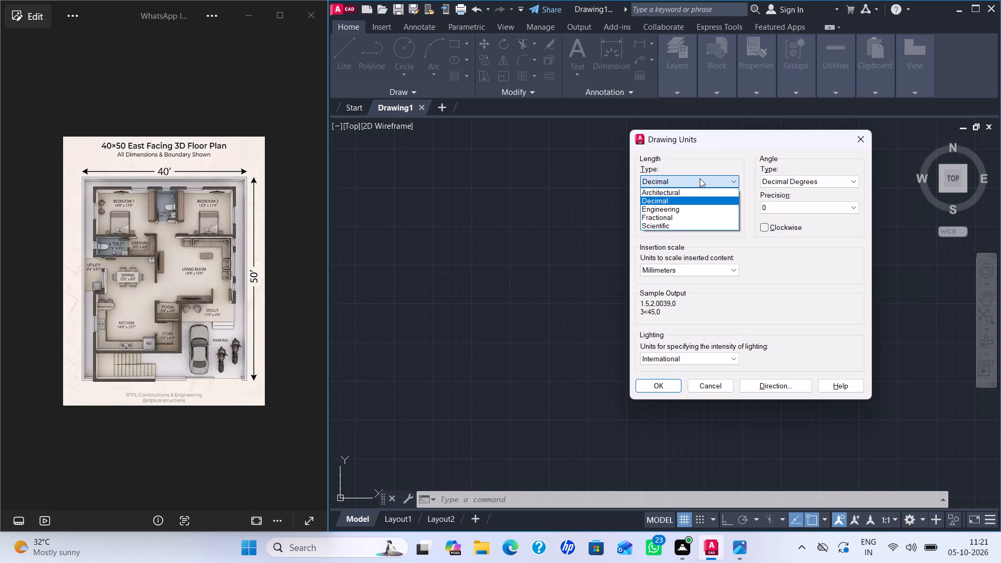
pyautogui.click(687, 194)
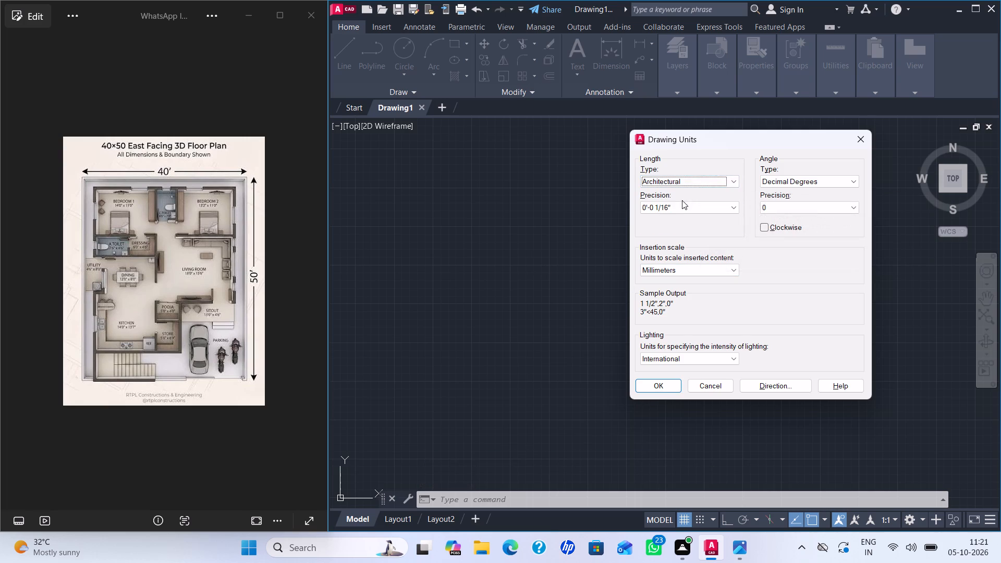
pyautogui.click(680, 206)
pyautogui.click(679, 226)
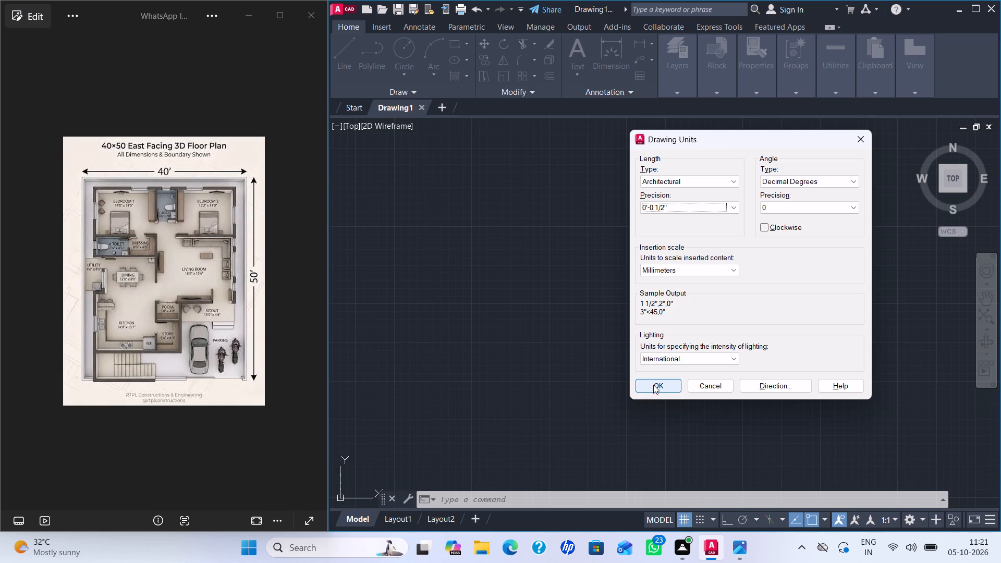
pyautogui.click(653, 385)
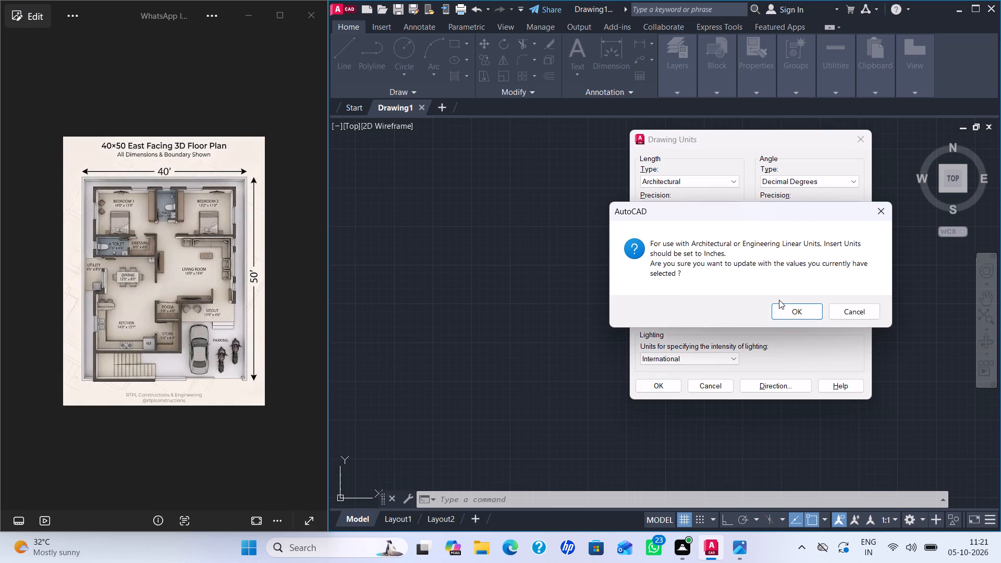
pyautogui.click(788, 305)
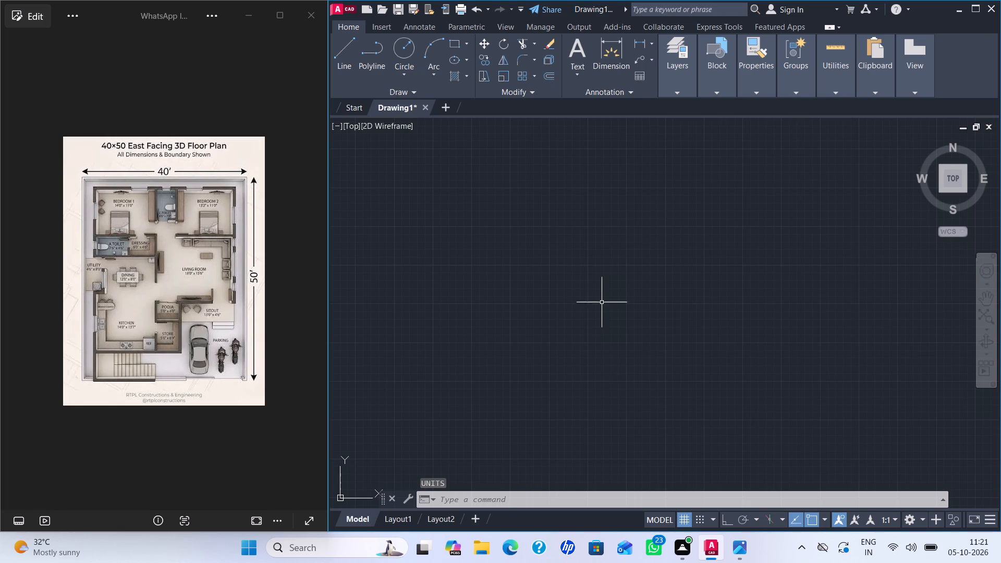
# Set the drawing's insertion scale units to Inches.
pyautogui.write('UN')
pyautogui.press('Return')
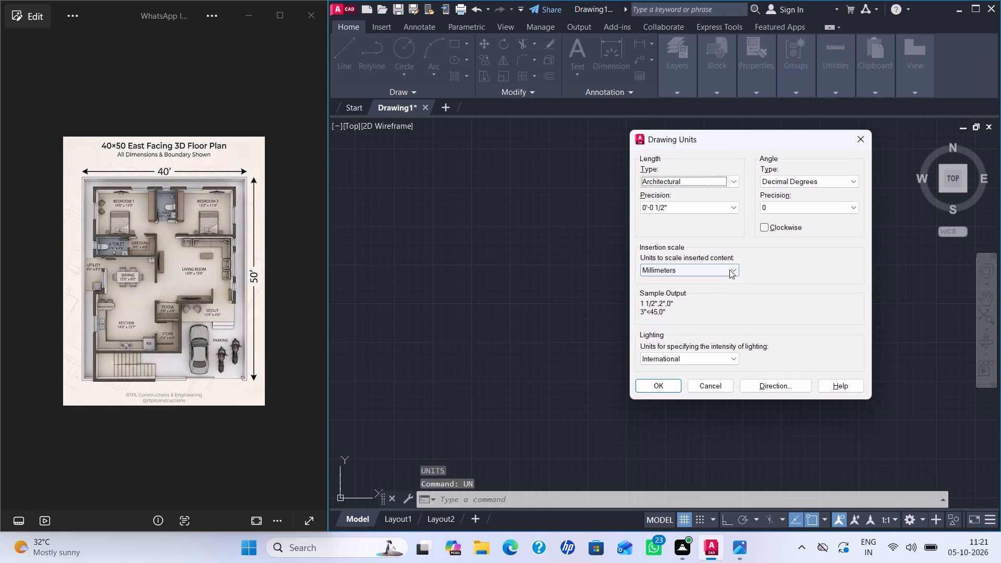
pyautogui.click(728, 270)
pyautogui.click(688, 292)
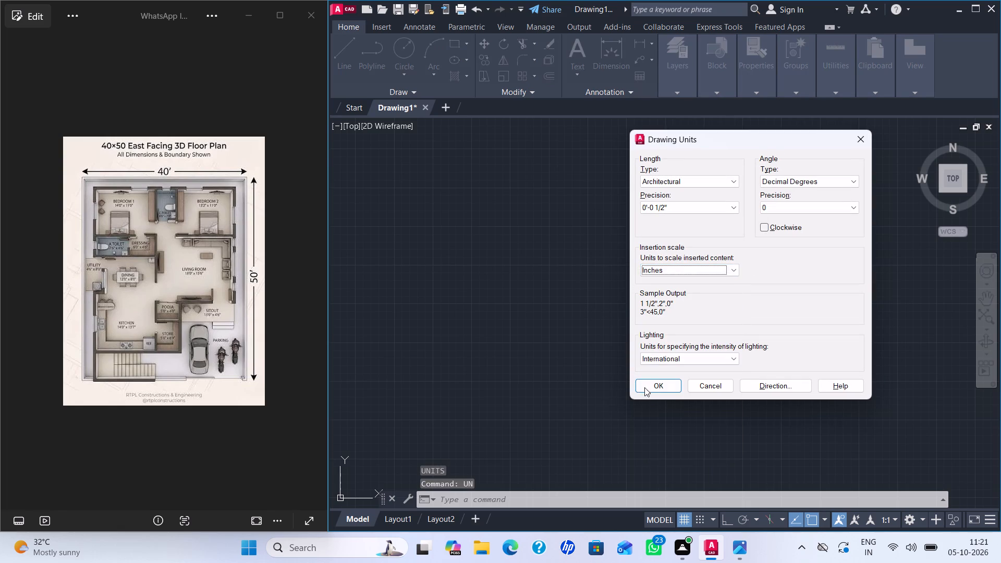
pyautogui.click(659, 381)
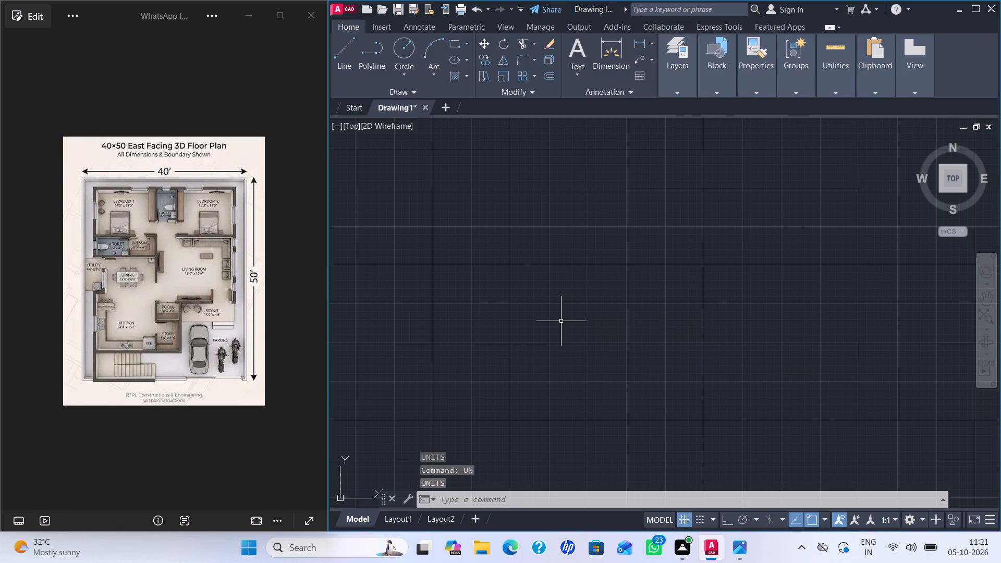
# Modify the ISO-25 dimension style's primary units to Architectural with precision 0'-0 1/2" and set the style current.
pyautogui.press('d')
pyautogui.press('Return')
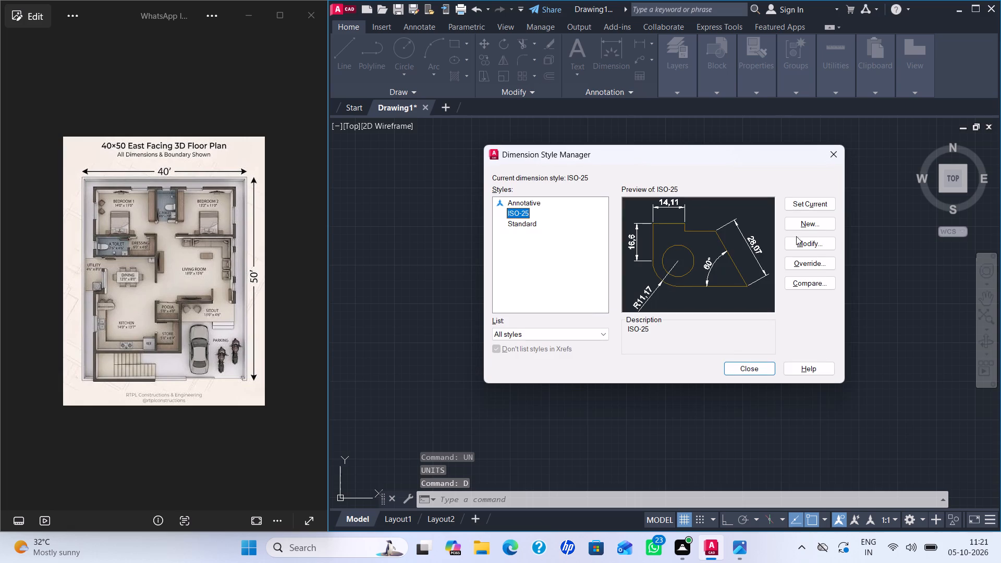
pyautogui.click(821, 241)
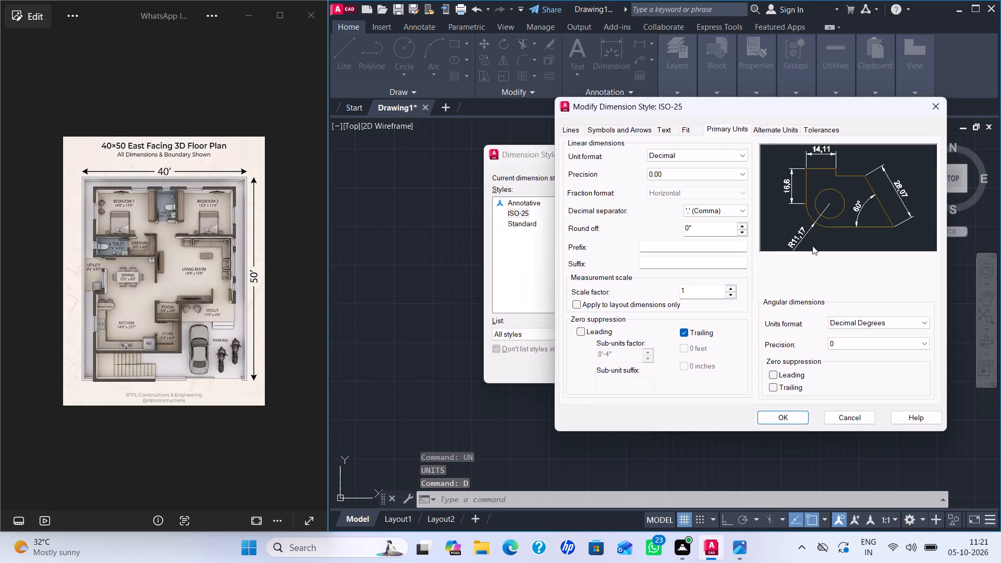
pyautogui.click(680, 154)
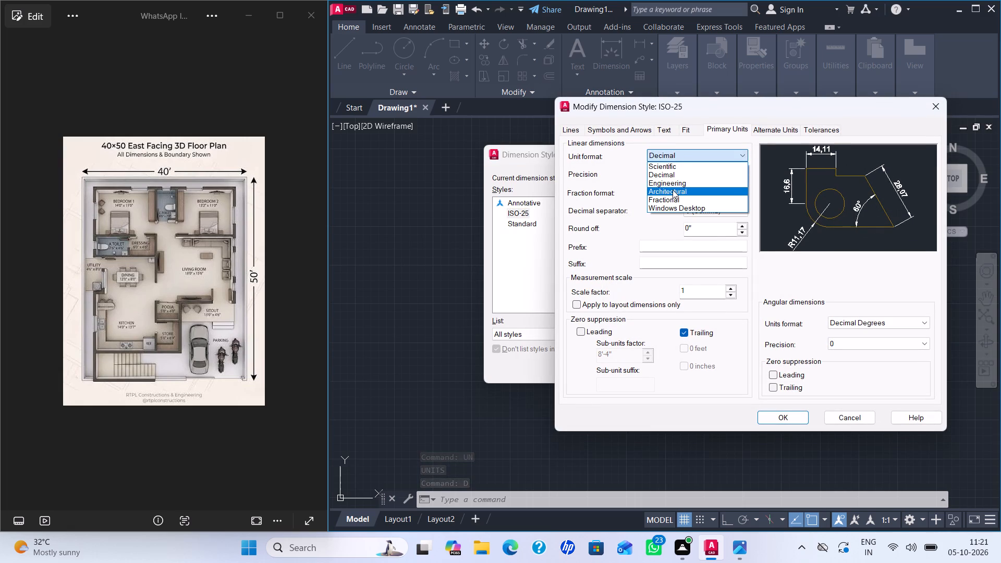
pyautogui.click(673, 190)
pyautogui.click(681, 171)
pyautogui.click(676, 192)
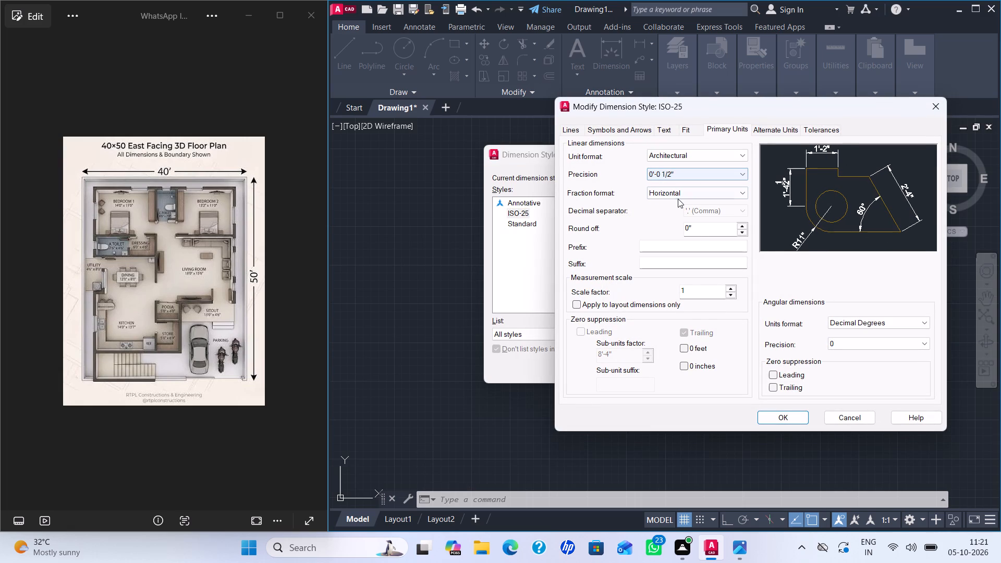
pyautogui.click(783, 415)
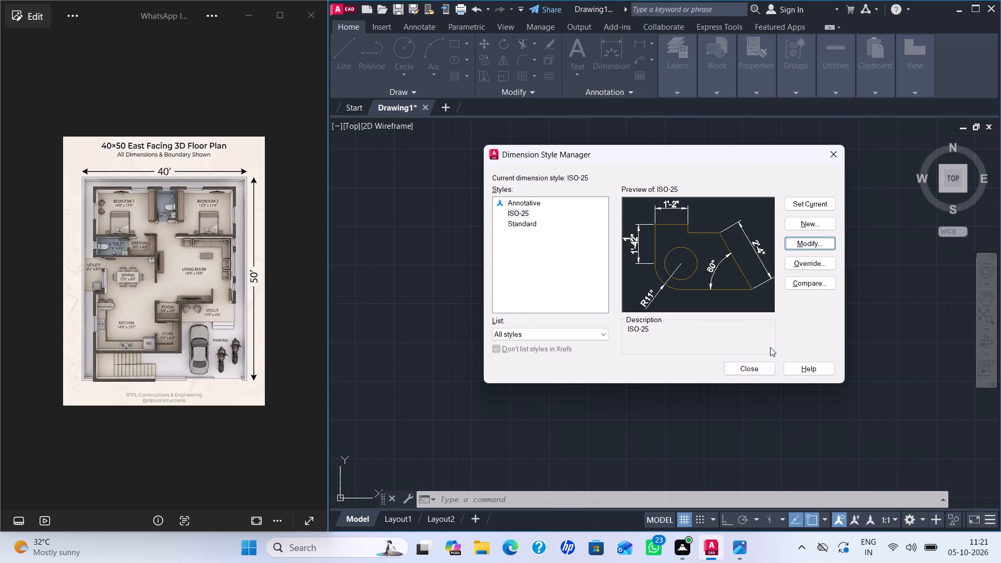
pyautogui.click(802, 202)
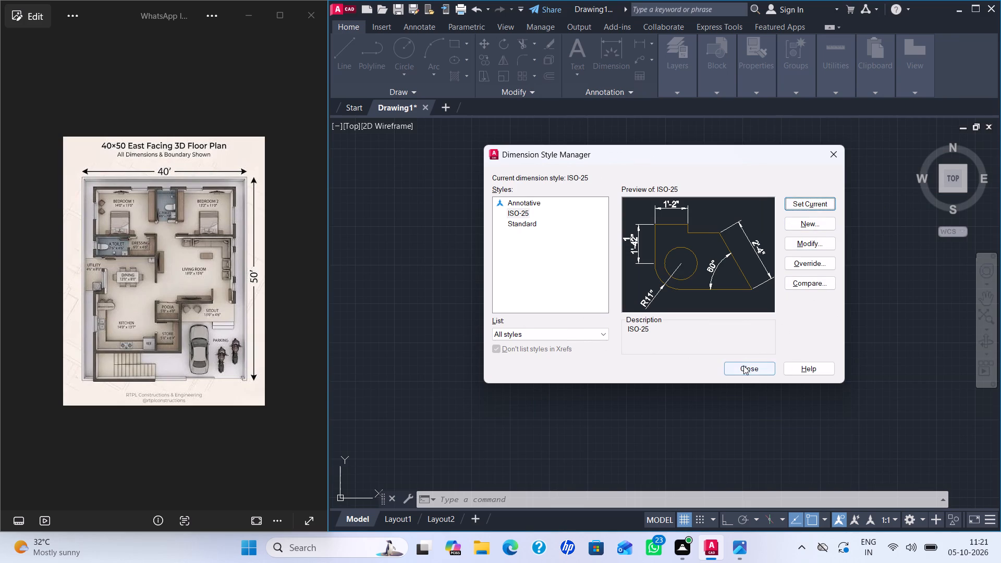
pyautogui.click(743, 365)
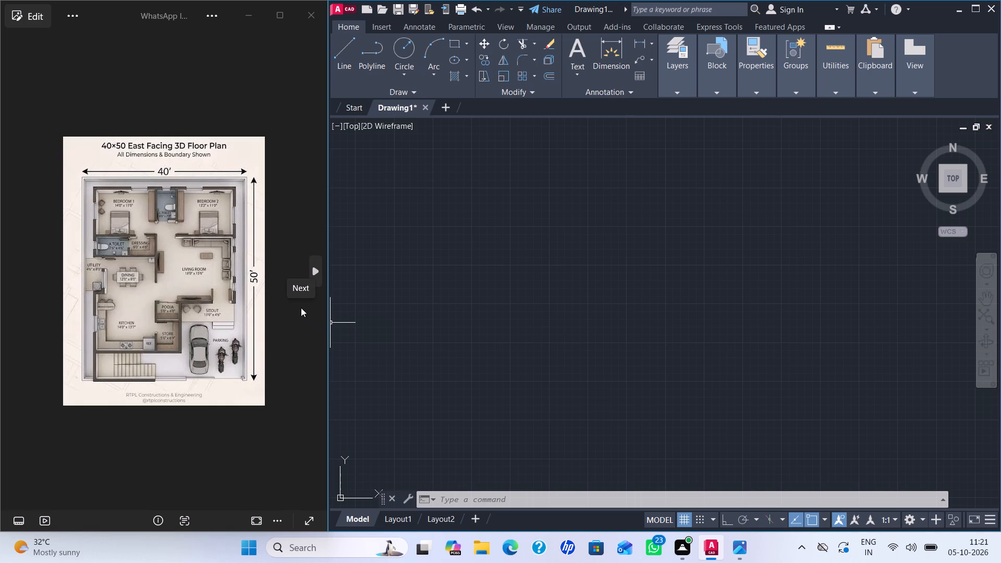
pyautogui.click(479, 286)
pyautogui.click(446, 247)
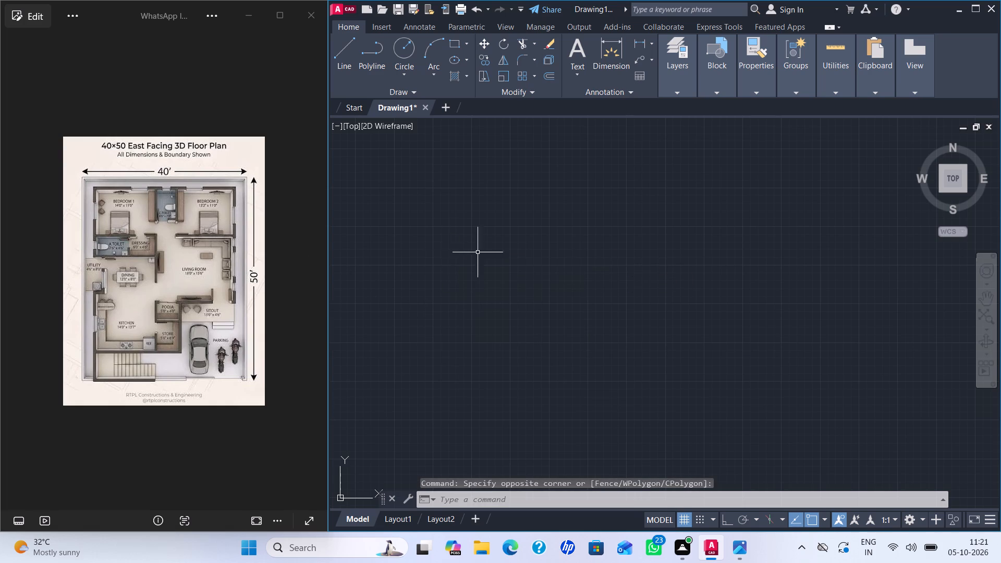
# Draw the plot boundary as a rectangle 40' wide and 50' high.
pyautogui.write('REC')
pyautogui.press('Return')
pyautogui.click(525, 178)
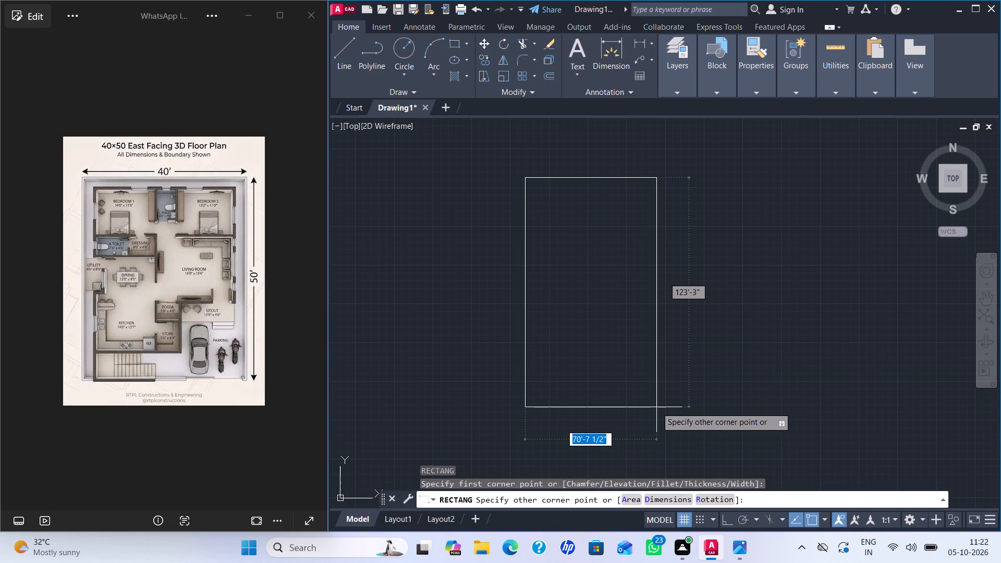
pyautogui.write('40')
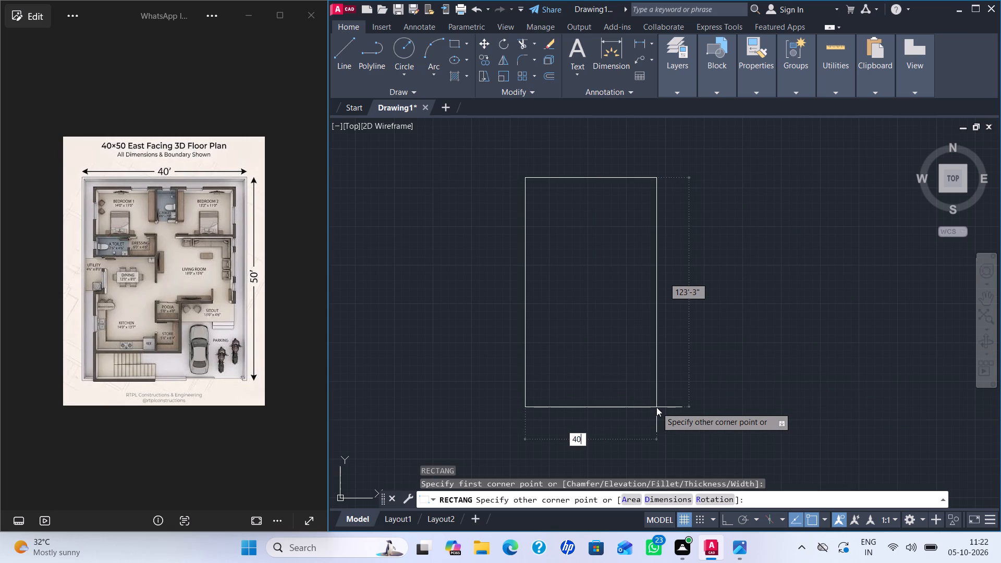
pyautogui.press("'")
pyautogui.press('Tab')
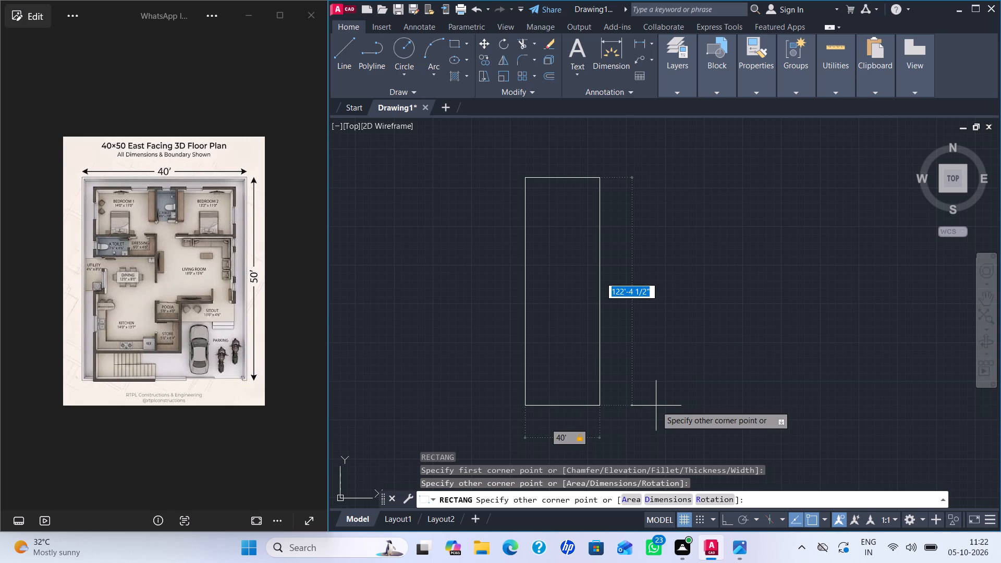
pyautogui.write("50'")
pyautogui.press('Return')
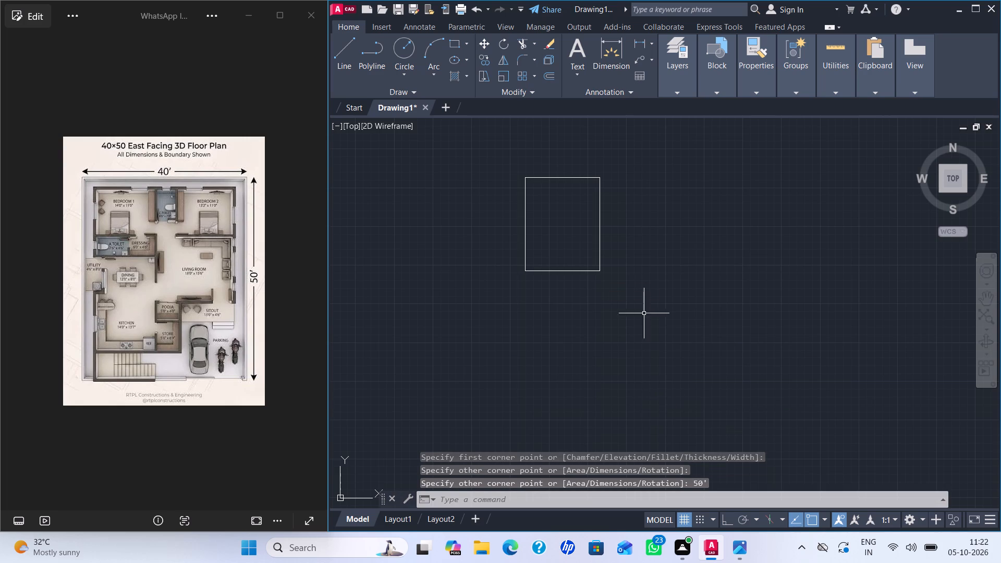
# Offset the plot boundary rectangle 9" inward to form the boundary wall thickness.
pyautogui.scroll(2, 565, 204)
pyautogui.moveTo(571, 221); pyautogui.dragTo(606, 278, button='middle')
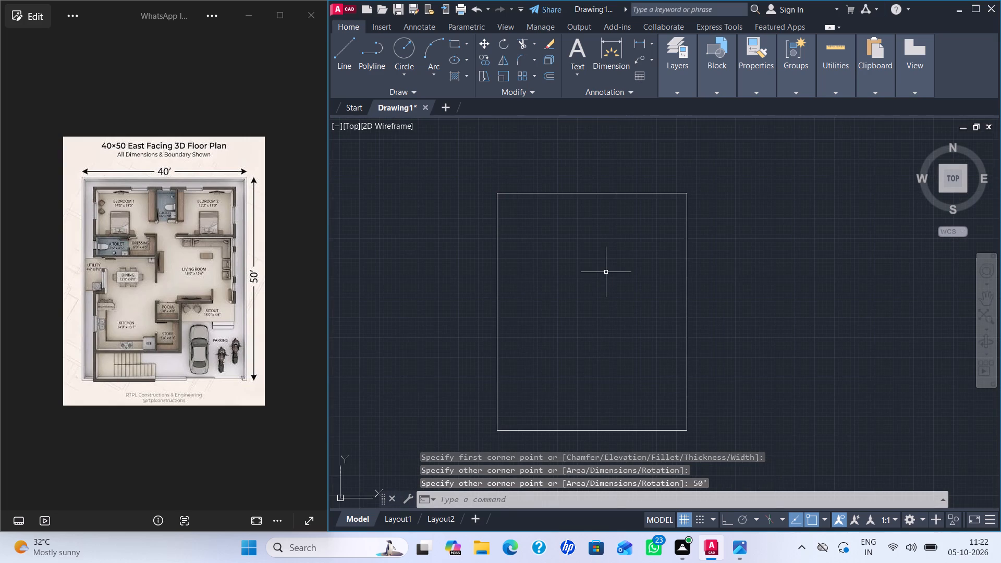
pyautogui.scroll(1, 606, 272)
pyautogui.scroll(-1, 606, 272)
pyautogui.moveTo(609, 261); pyautogui.dragTo(611, 246, button='middle')
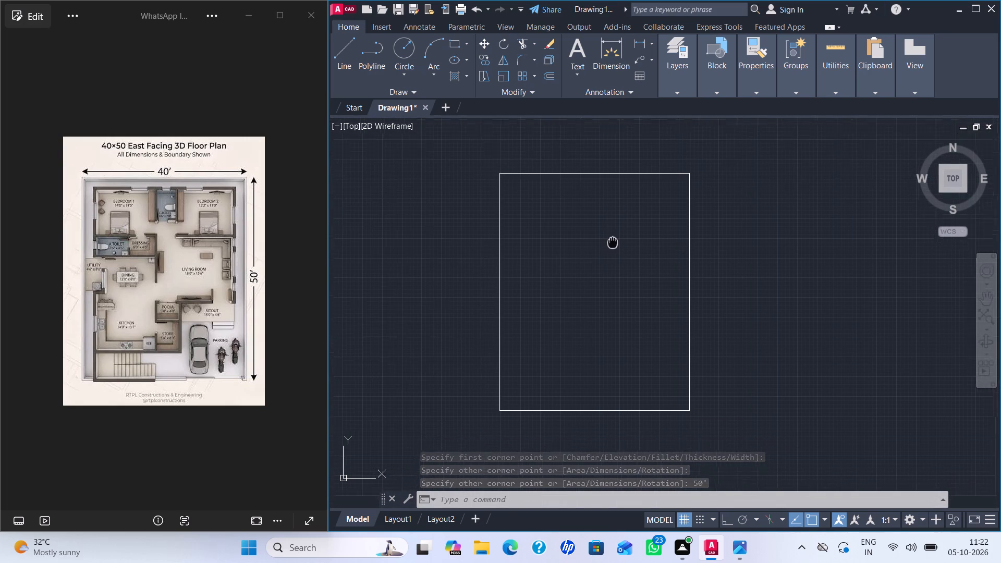
pyautogui.moveTo(611, 246); pyautogui.dragTo(606, 255, button='middle')
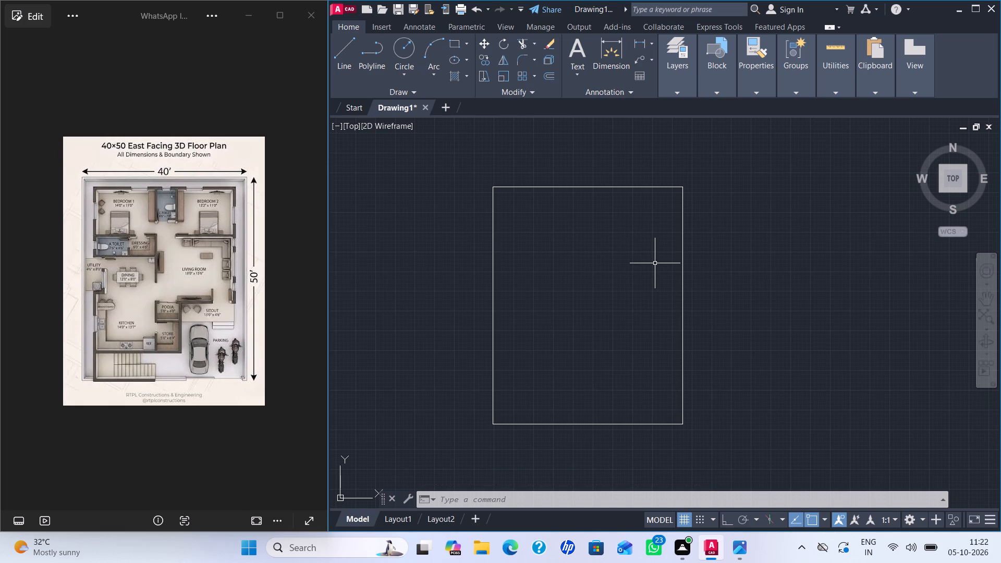
pyautogui.scroll(1, 655, 263)
pyautogui.scroll(-1, 655, 263)
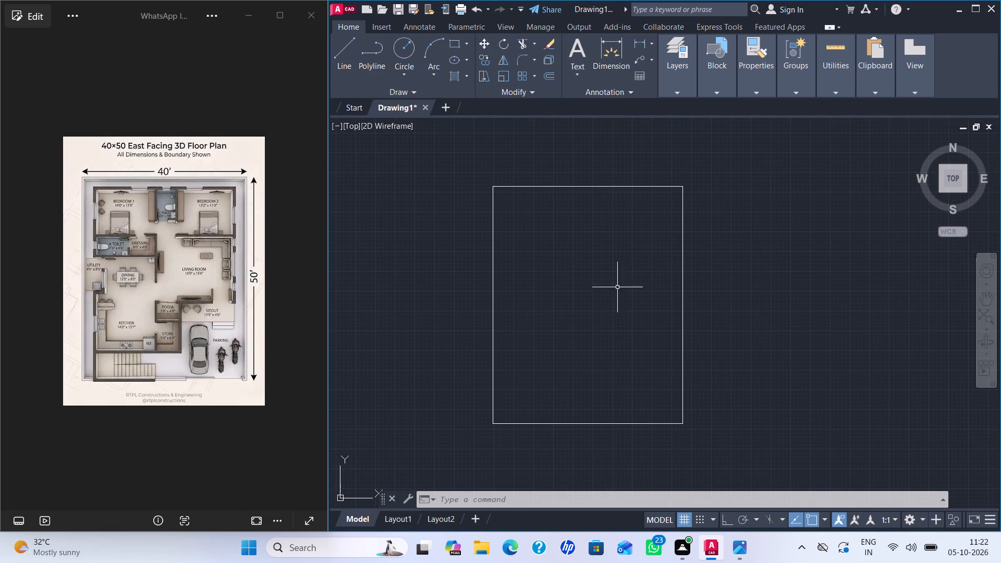
pyautogui.press('o')
pyautogui.press('Return')
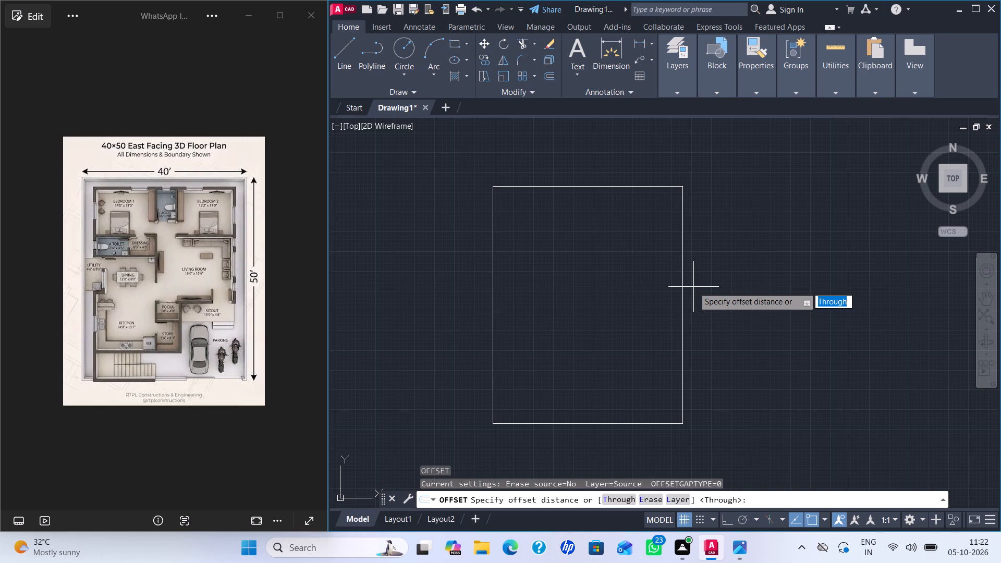
pyautogui.press('9')
pyautogui.hotkey('shift', '"')
pyautogui.press('Return')
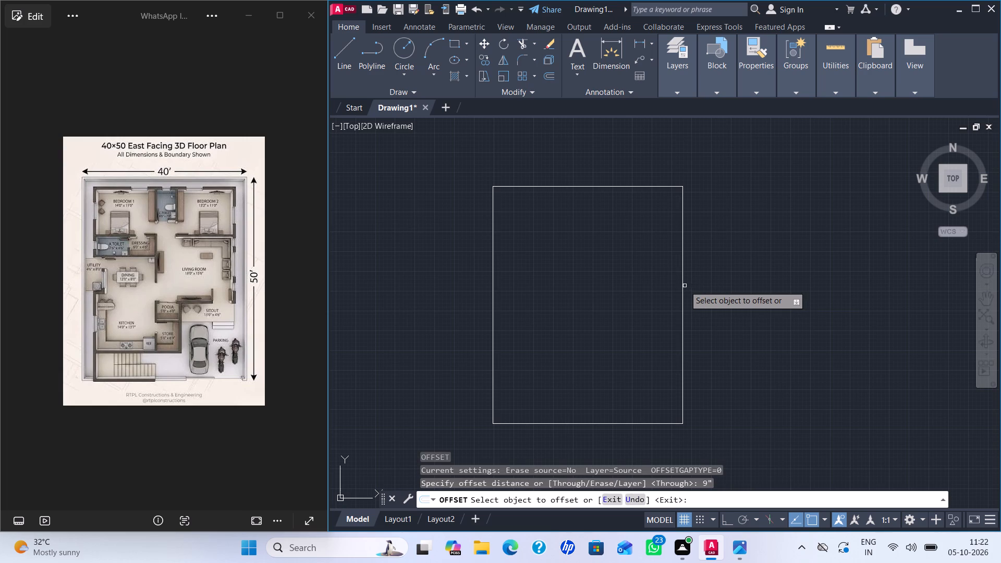
pyautogui.click(682, 287)
pyautogui.click(629, 309)
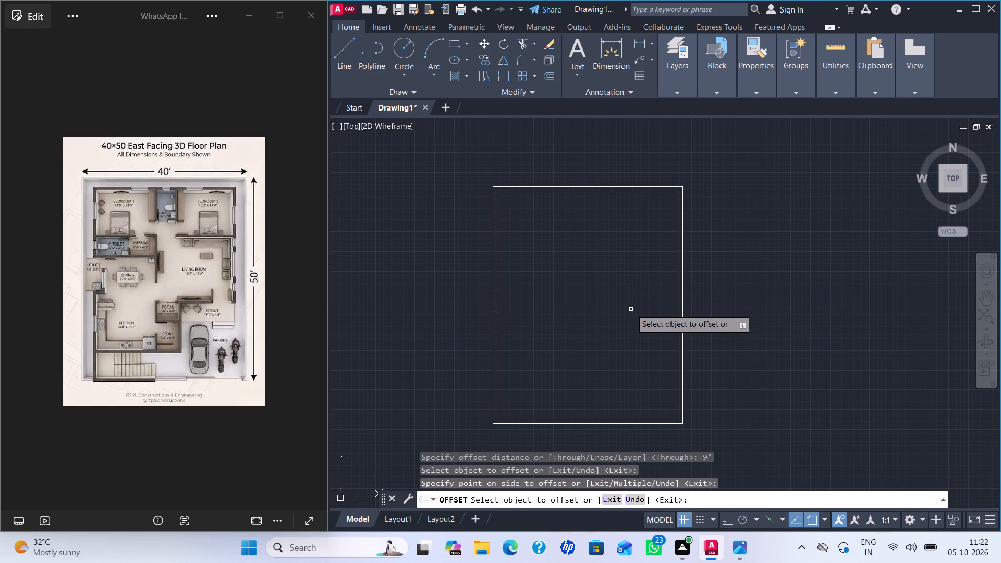
# Offset the inner boundary wall rectangle 2' inward to mark the setback around the house.
pyautogui.press('Escape')
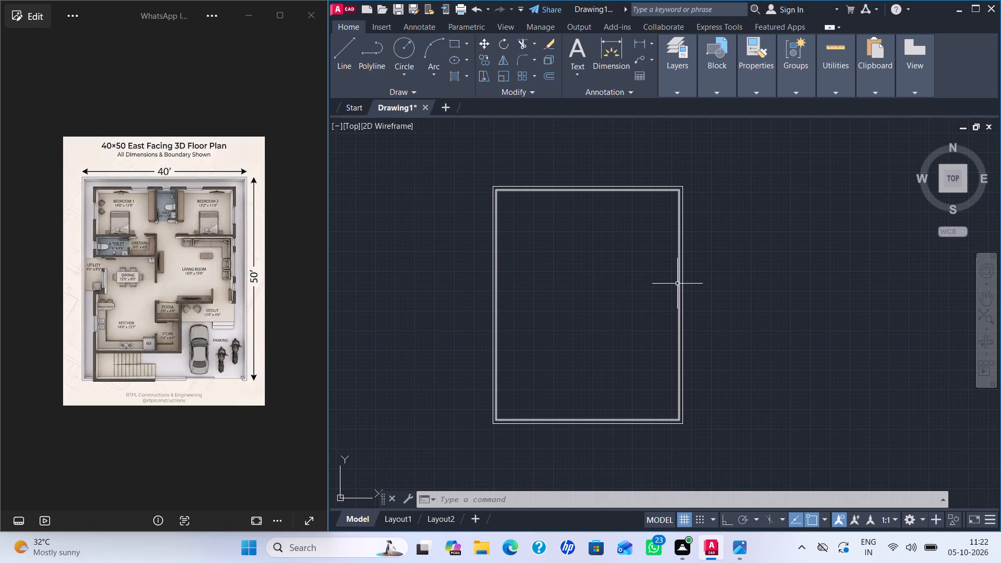
pyautogui.press('o')
pyautogui.press('Return')
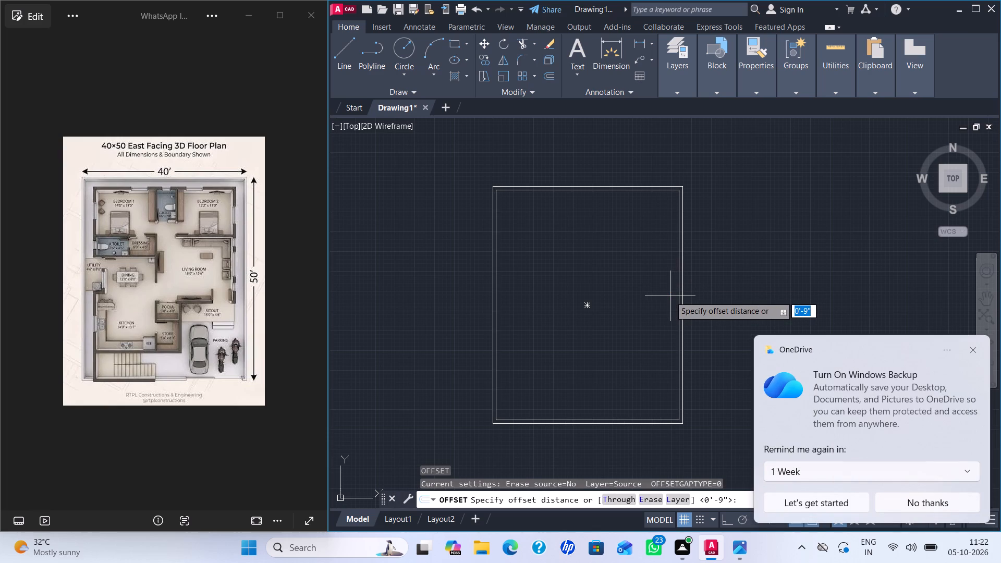
pyautogui.write("2'")
pyautogui.press('Return')
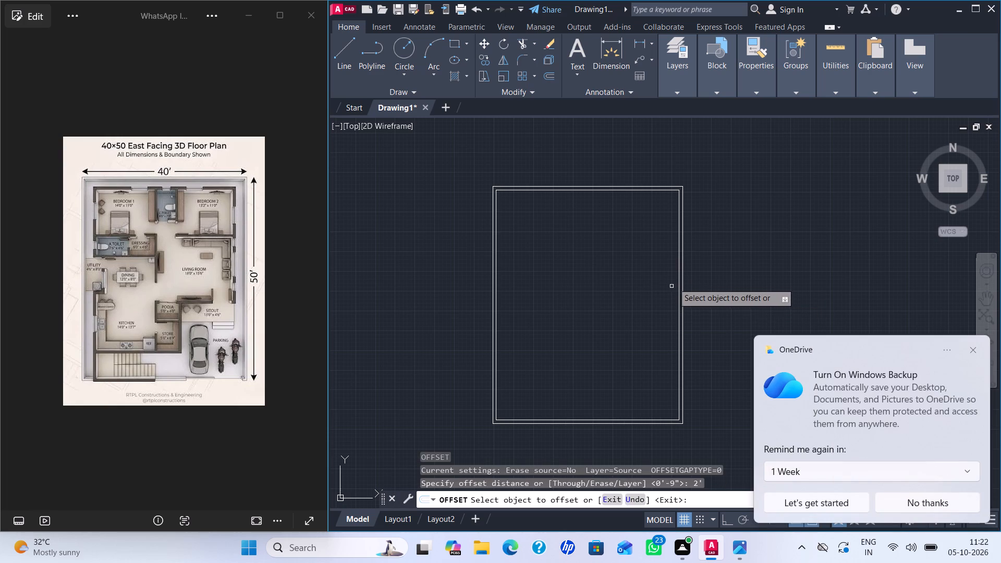
pyautogui.click(679, 277)
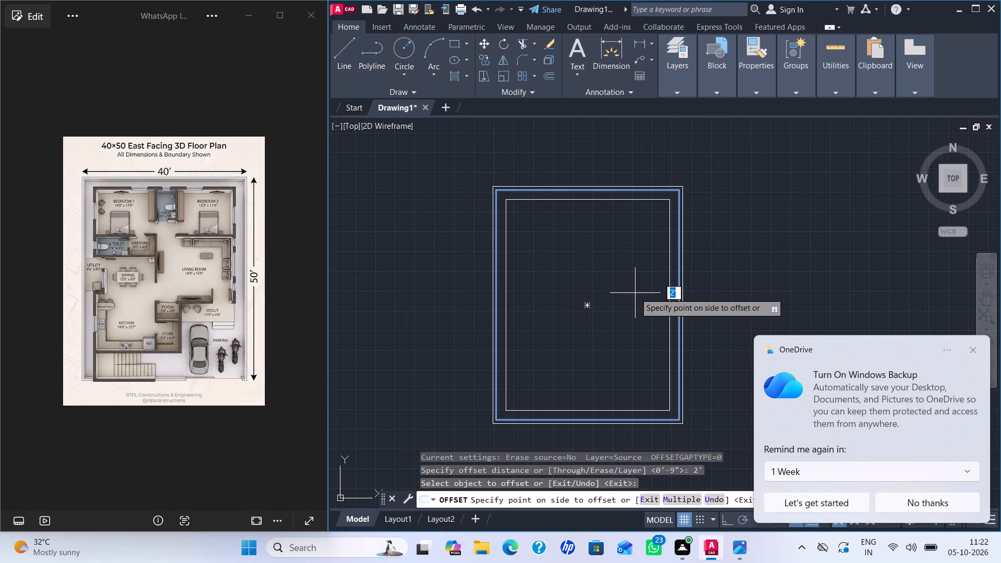
pyautogui.click(633, 293)
# Offset the setback rectangle 9" inward to form the house's outer wall thickness.
pyautogui.click(669, 273)
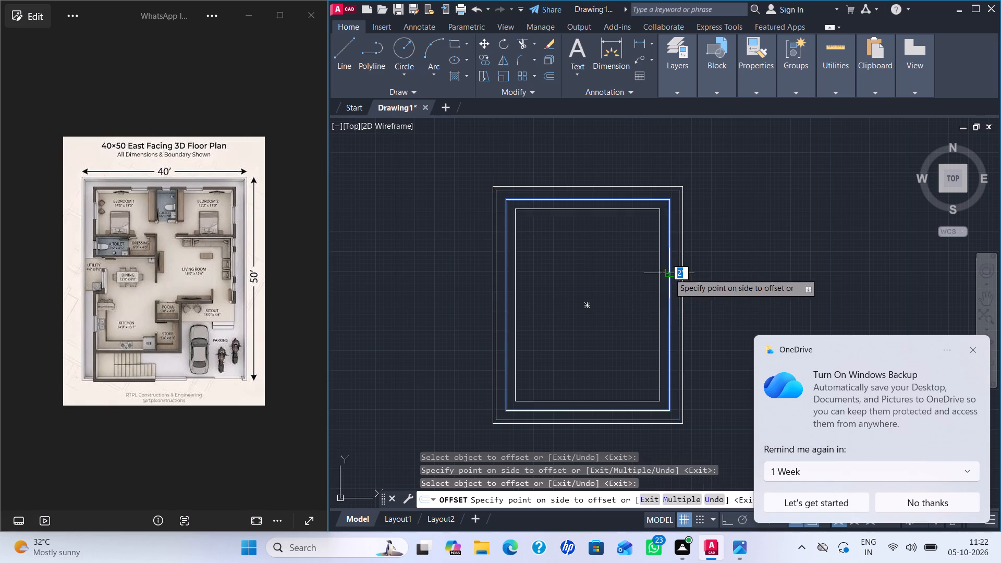
pyautogui.write('9"')
pyautogui.press('Return')
pyautogui.scroll(1, 638, 291)
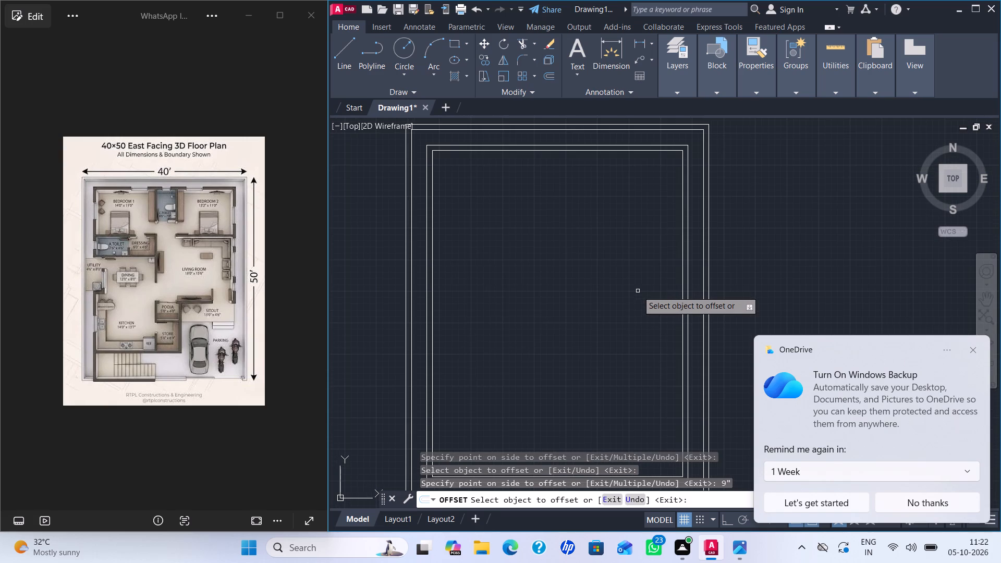
pyautogui.moveTo(641, 299); pyautogui.dragTo(645, 337, button='middle')
pyautogui.scroll(1, 645, 337)
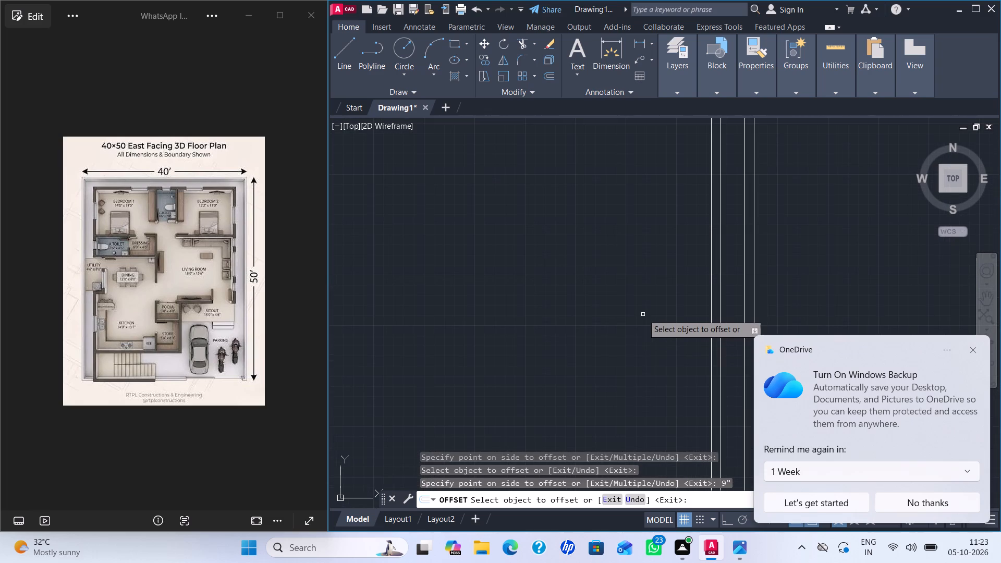
pyautogui.scroll(-1, 643, 309)
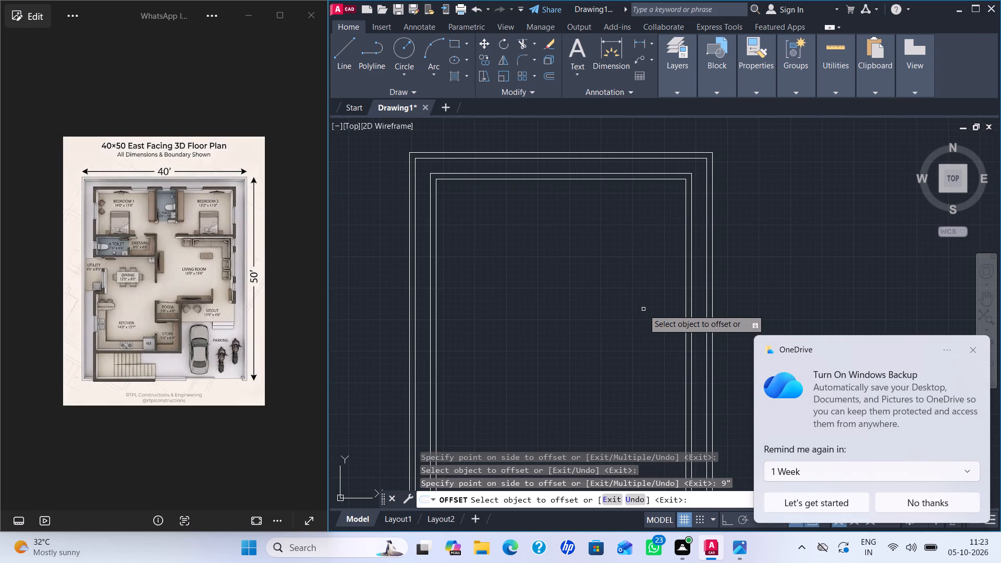
pyautogui.press('Escape')
pyautogui.press('Escape')
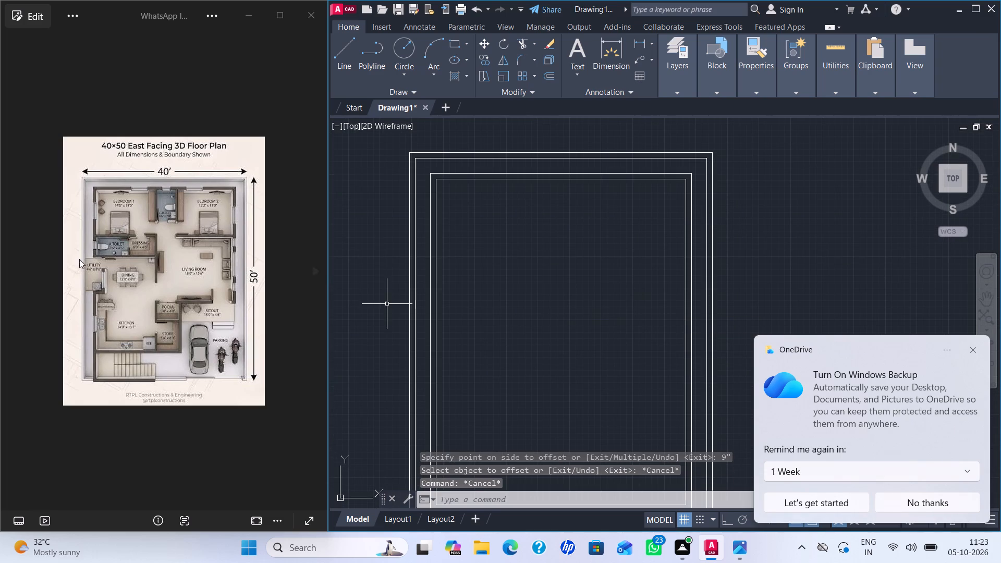
# Explode the two house outer wall rectangles into separate lines.
pyautogui.click(972, 349)
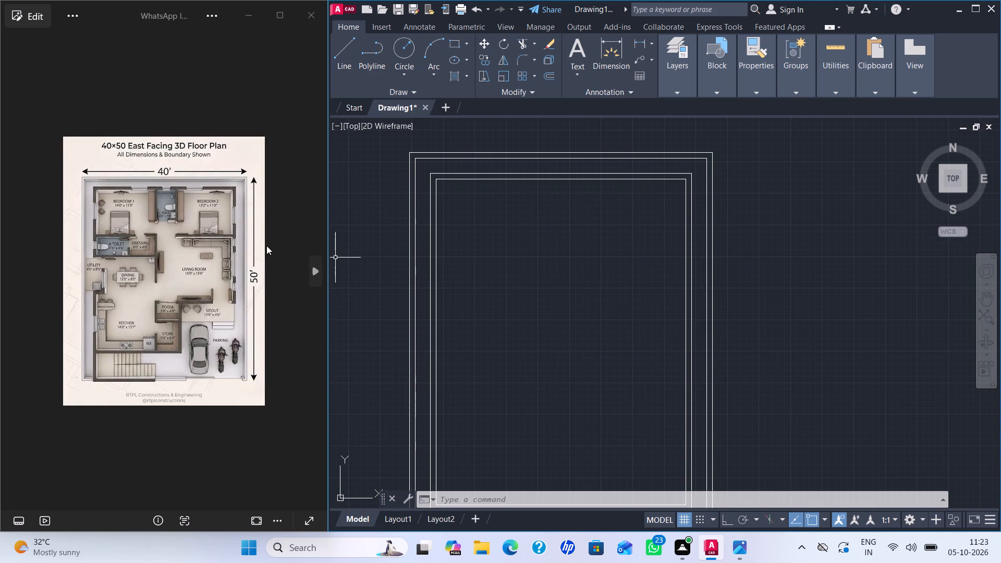
pyautogui.scroll(5, 196, 255)
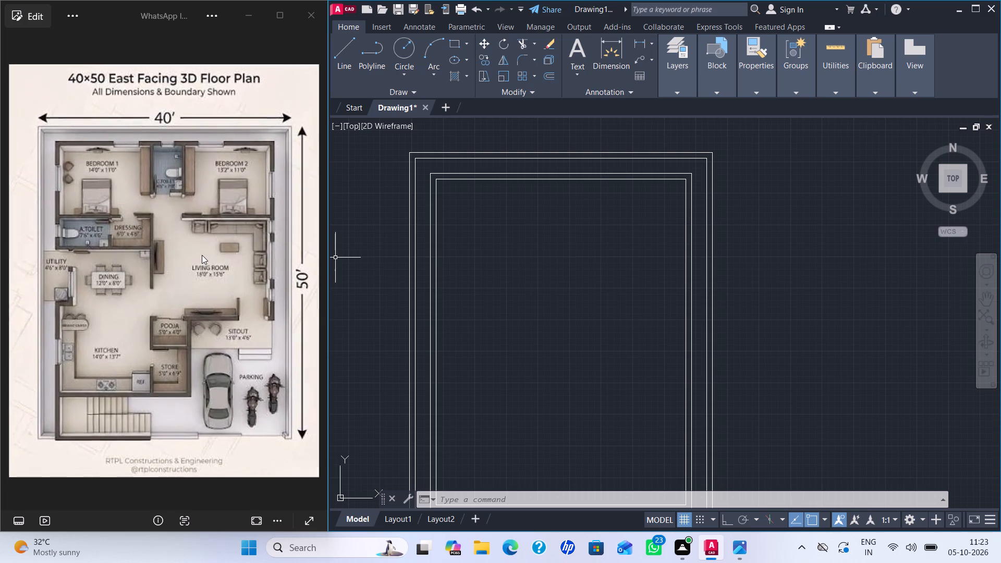
pyautogui.scroll(-1, 202, 255)
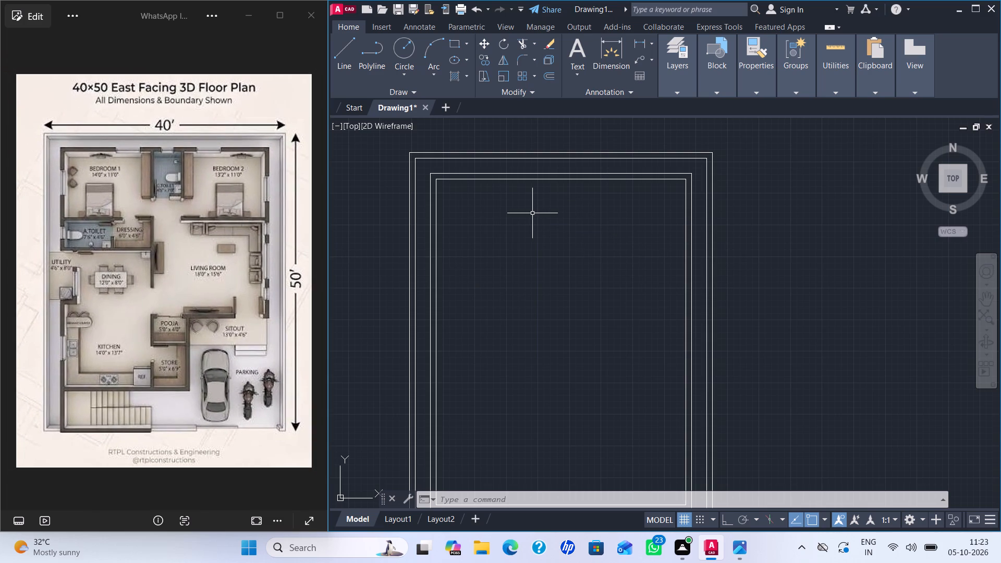
pyautogui.click(440, 198)
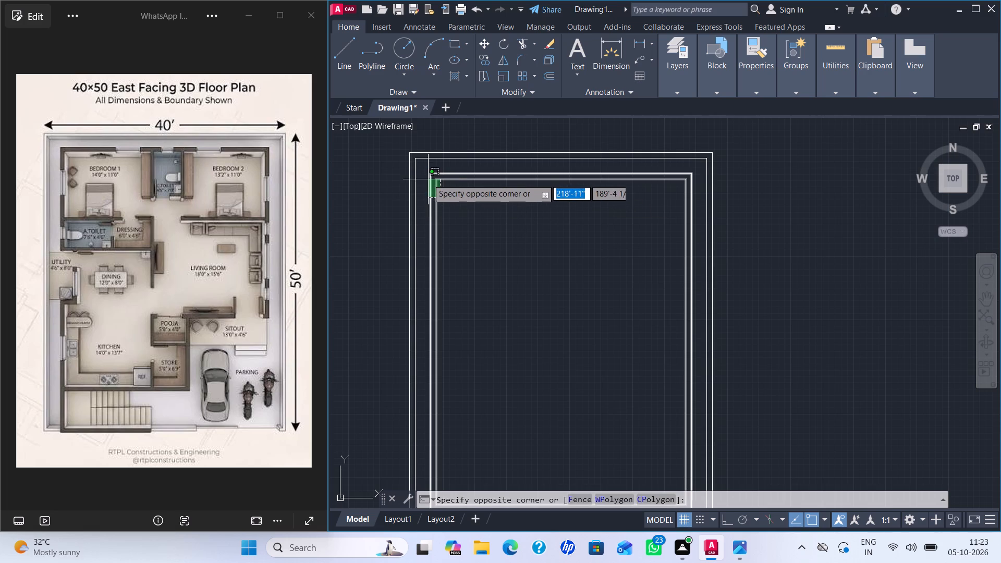
pyautogui.click(426, 177)
pyautogui.press('x')
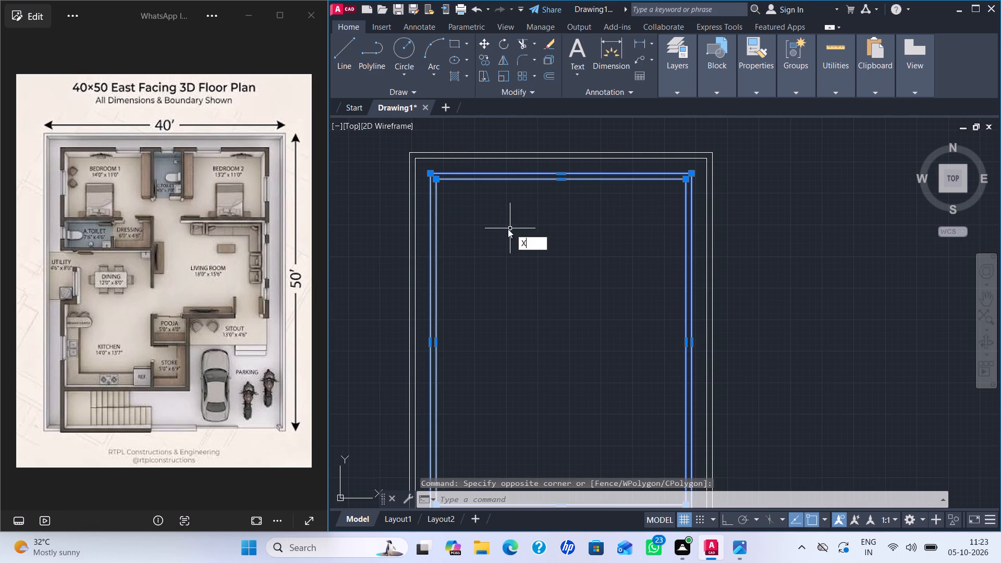
pyautogui.press('Return')
# Offset the west wall's inner line 14' east, and the resulting line 6" further, to form Bedroom 1's east partition wall.
pyautogui.press('o')
pyautogui.press('Return')
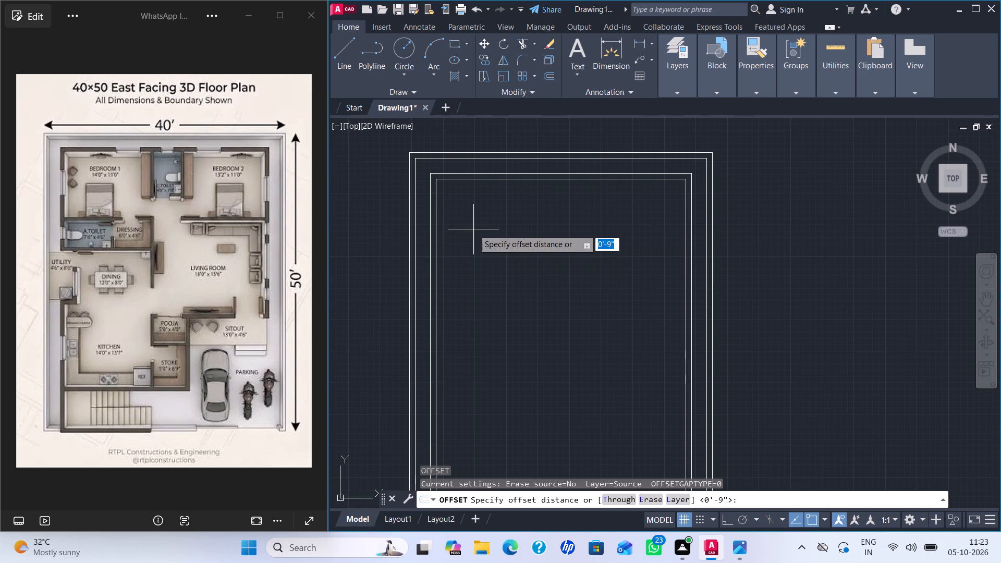
pyautogui.write('14')
pyautogui.press("'")
pyautogui.press('Return')
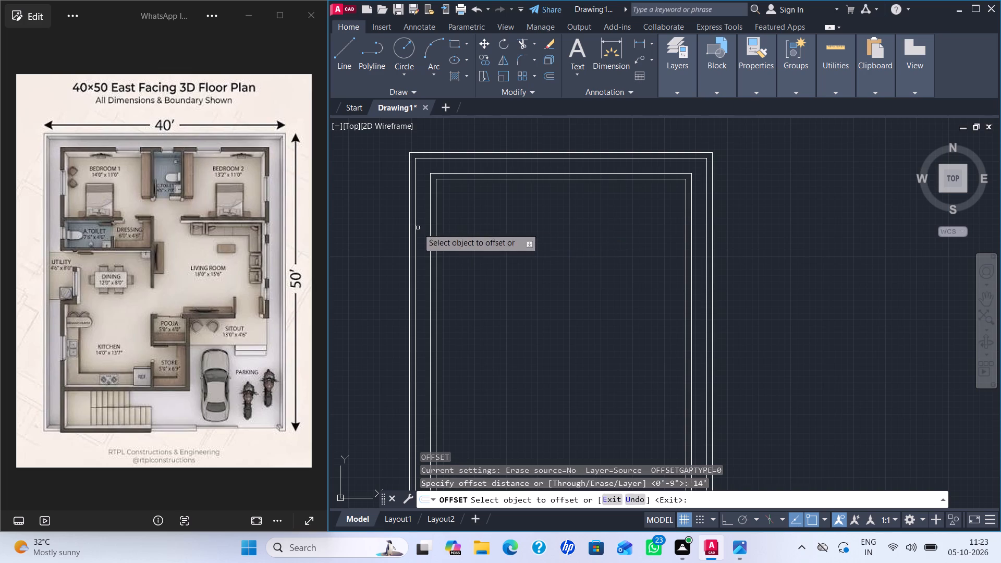
pyautogui.click(435, 235)
pyautogui.click(521, 230)
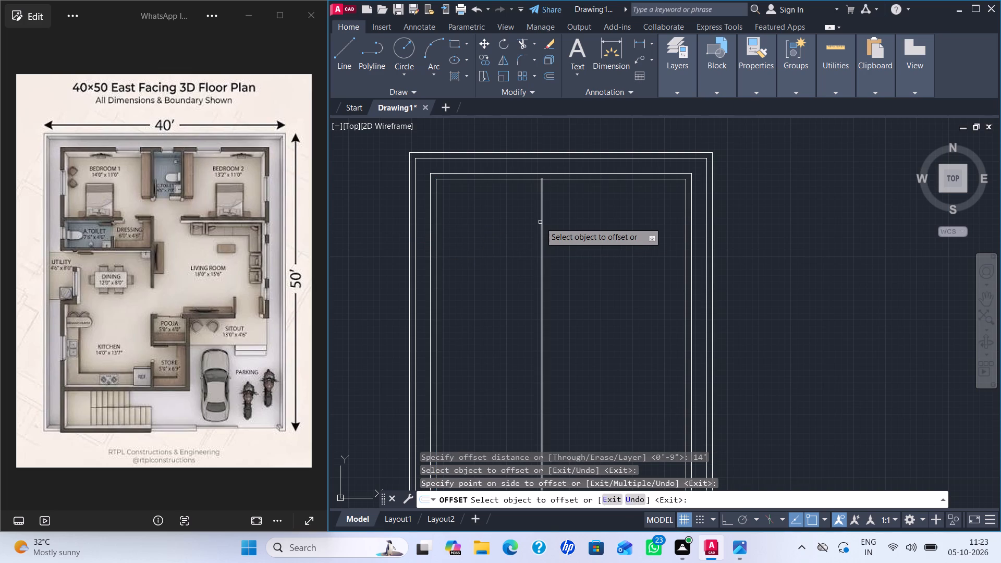
pyautogui.doubleClick(540, 222)
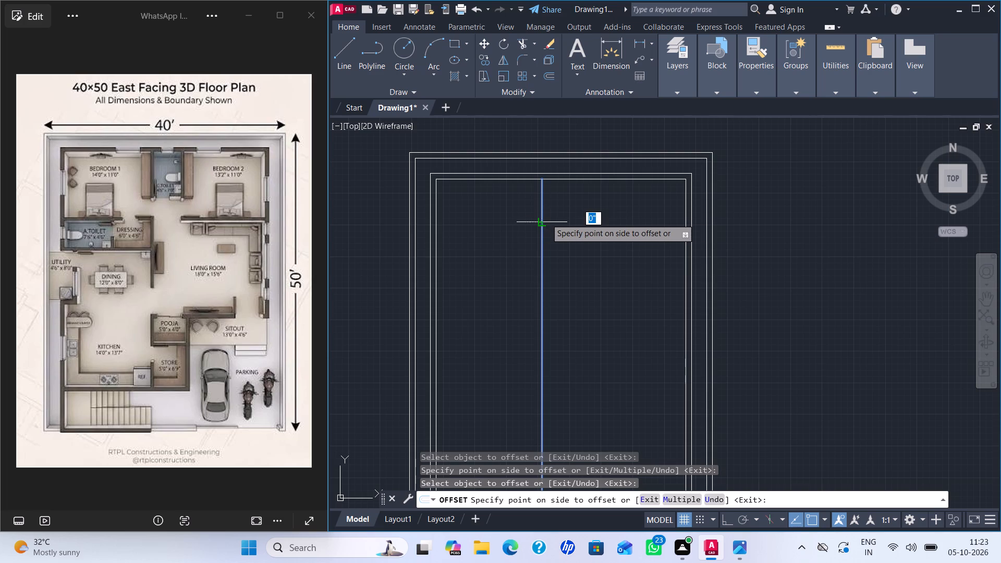
pyautogui.write('6"')
pyautogui.press('Return')
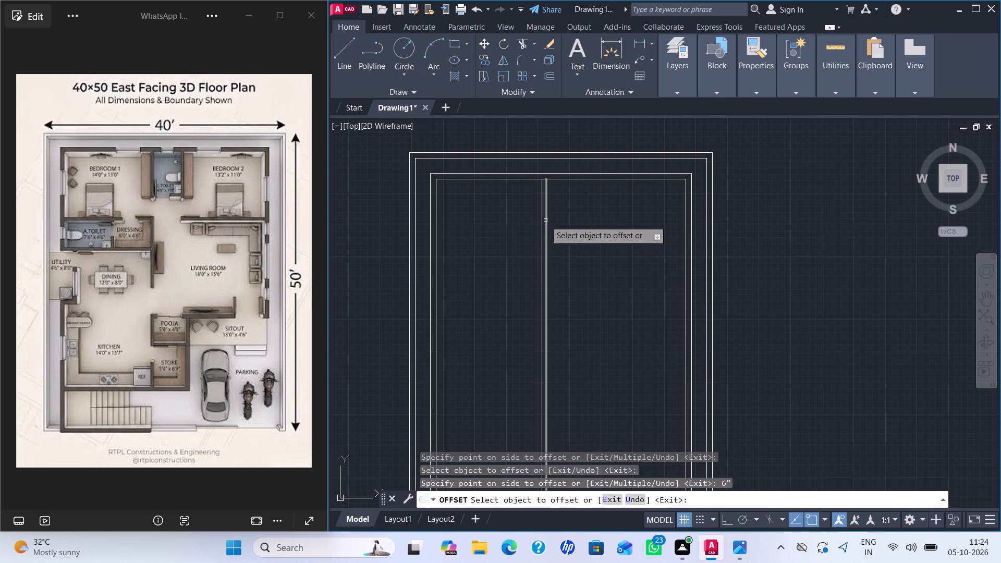
# Offset the partition's east line 4.5' east, and the resulting line 6" further, to form the common toilet's east wall.
pyautogui.click(545, 221)
pyautogui.press('4')
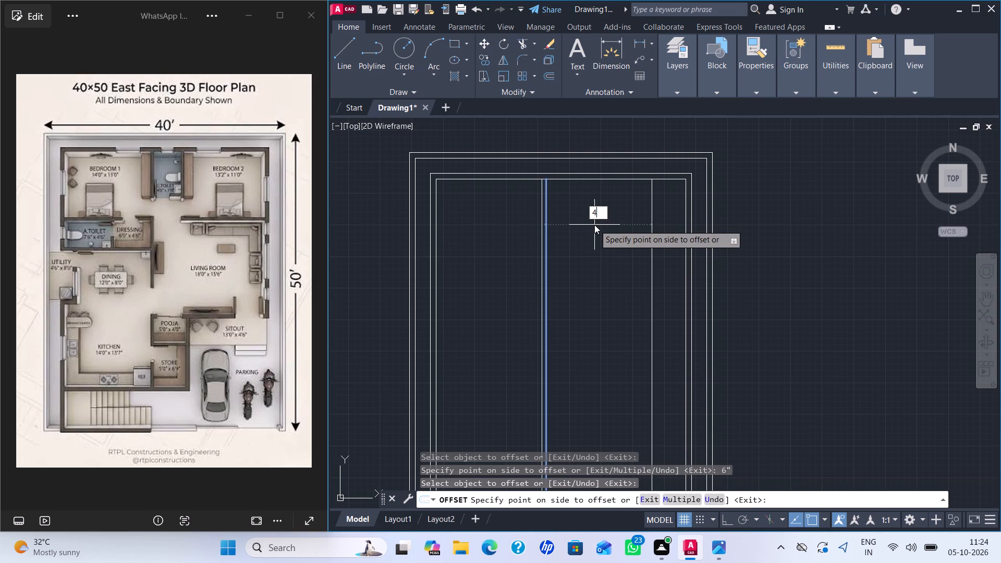
pyautogui.write(".5'")
pyautogui.press('Return')
pyautogui.click(580, 229)
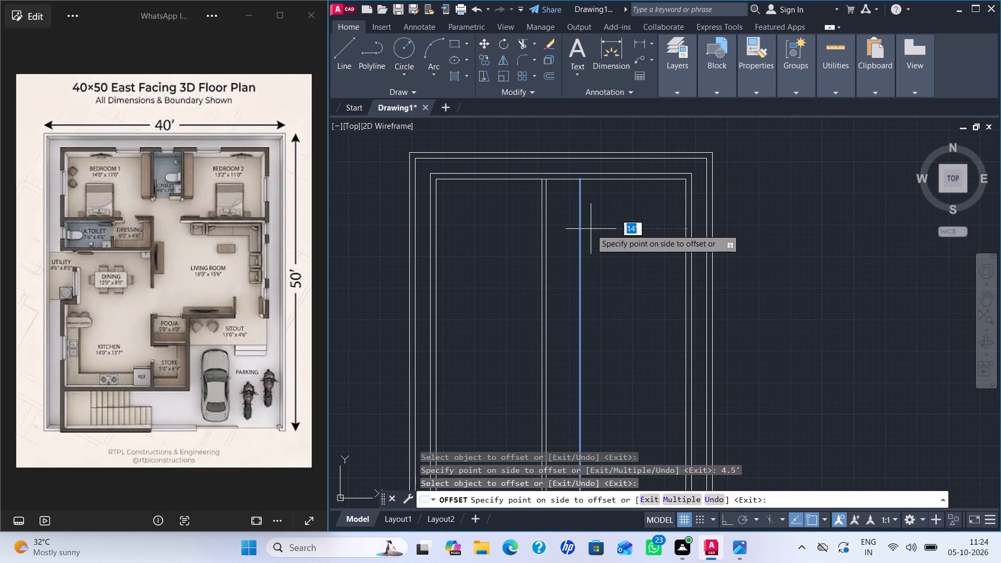
pyautogui.press('6')
pyautogui.hotkey('shift', '"')
pyautogui.press('Return')
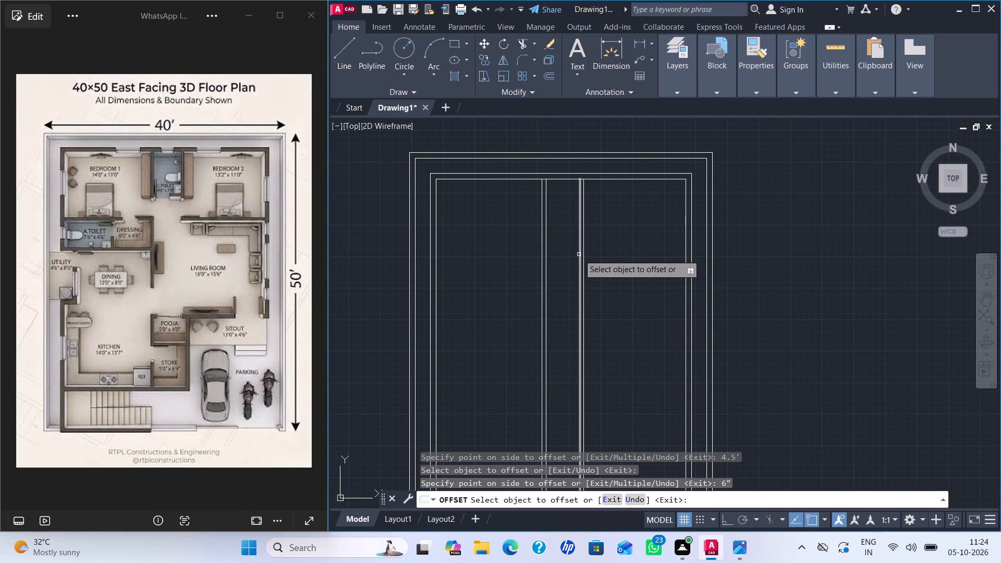
# Offset the north wall's inner line 11' south, and the resulting line 6" further, to form the bedrooms' south wall.
pyautogui.click(520, 180)
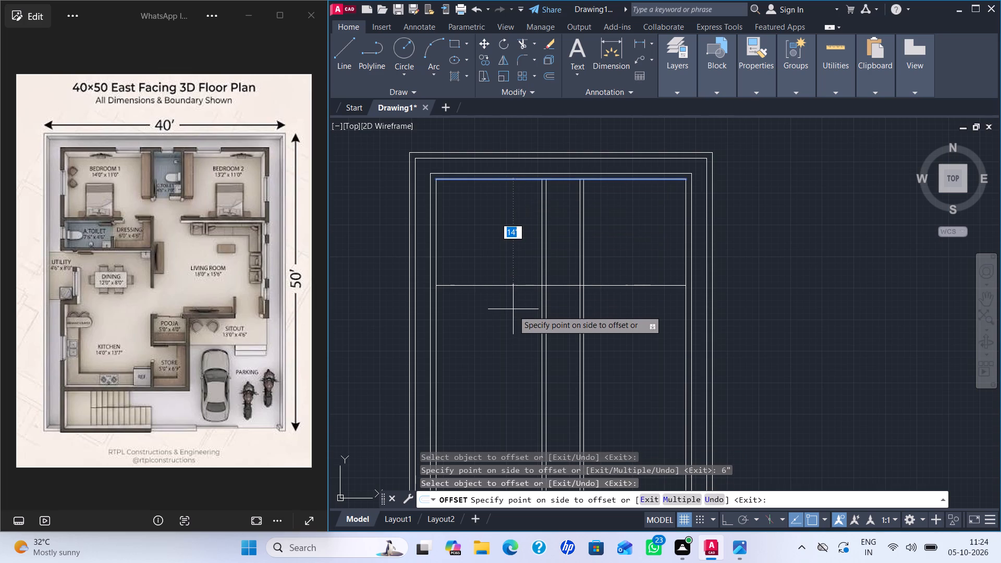
pyautogui.press('1')
pyautogui.write("1'")
pyautogui.press('Return')
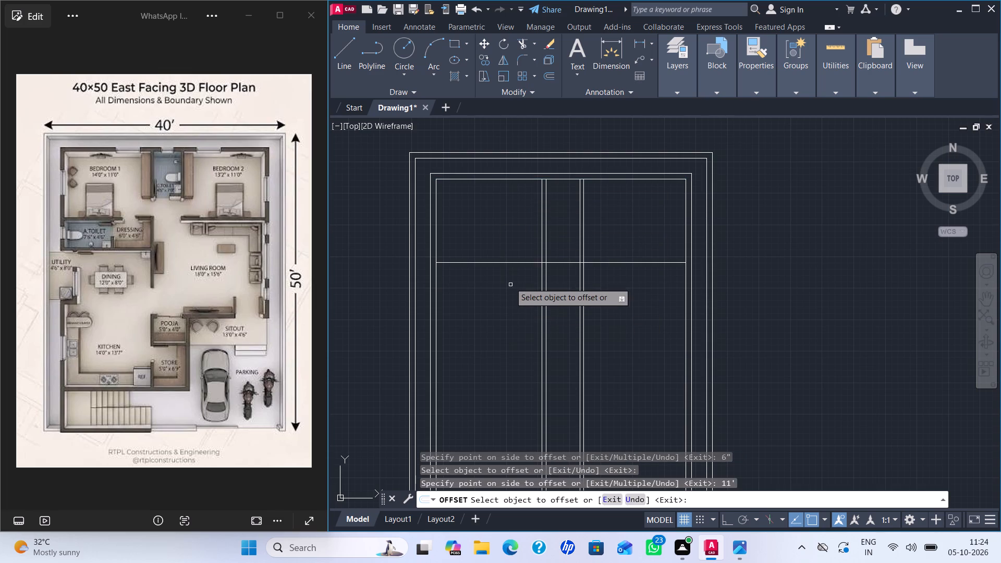
pyautogui.click(507, 263)
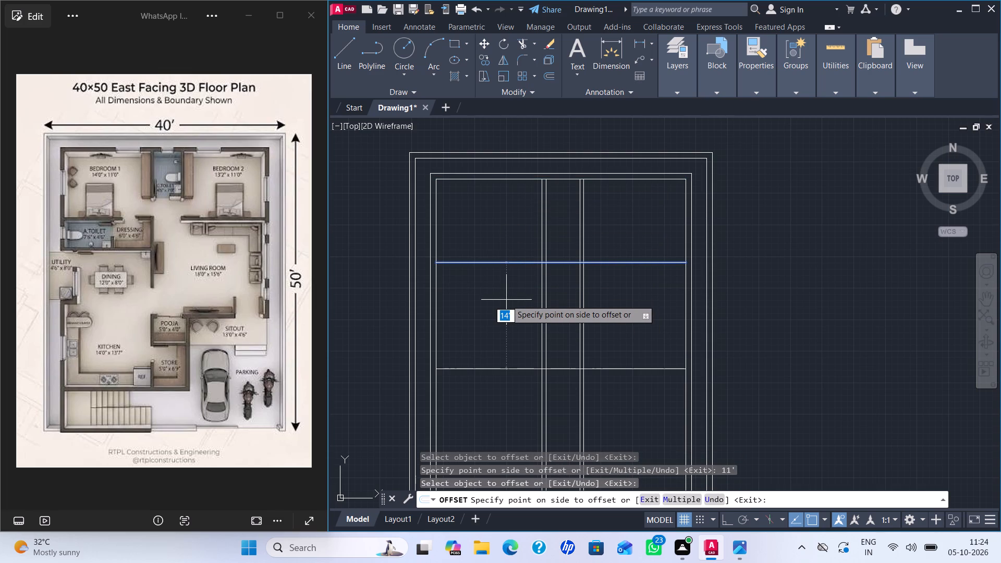
pyautogui.press('6')
pyautogui.hotkey('shift', '"')
pyautogui.press('Return')
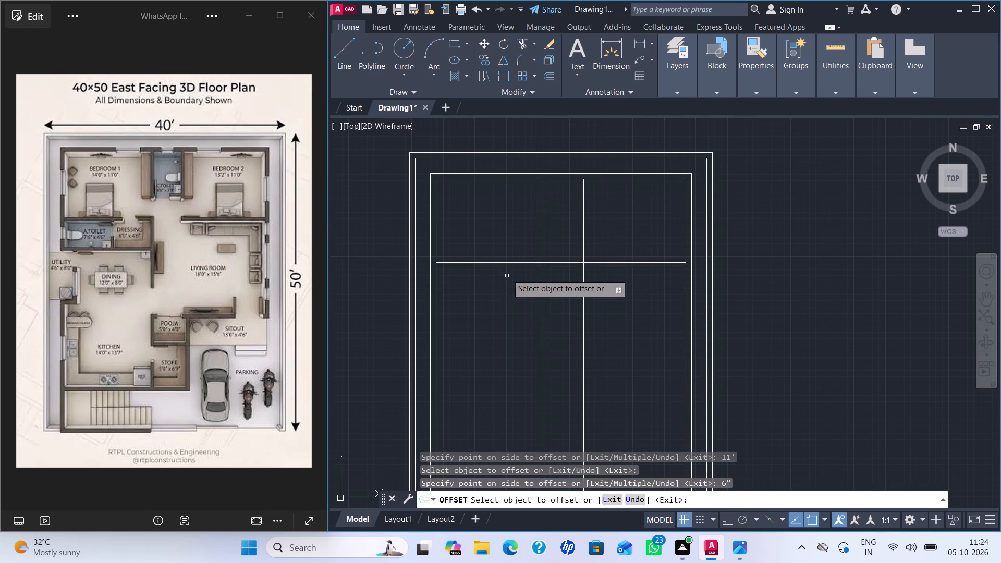
# Offset the north wall's inner line 7' south, and the resulting line 6" further, to form the common toilet's south wall.
pyautogui.click(566, 179)
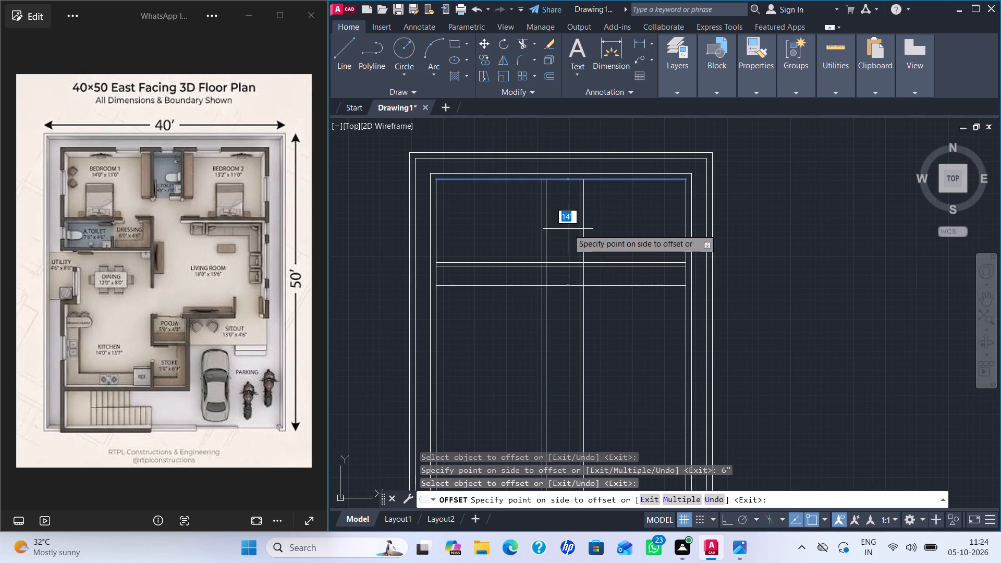
pyautogui.write("7'")
pyautogui.press('Return')
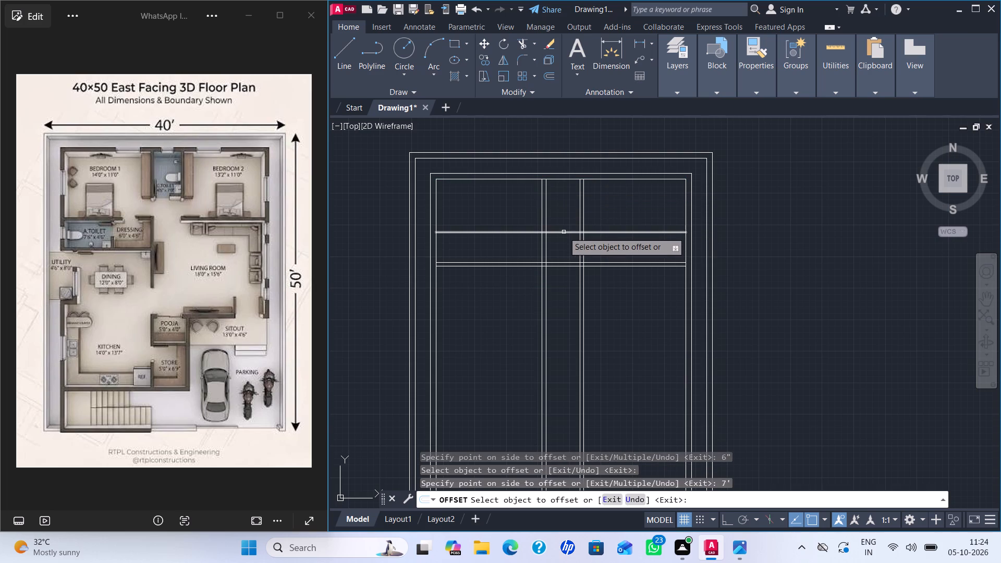
pyautogui.click(564, 232)
pyautogui.write('6"')
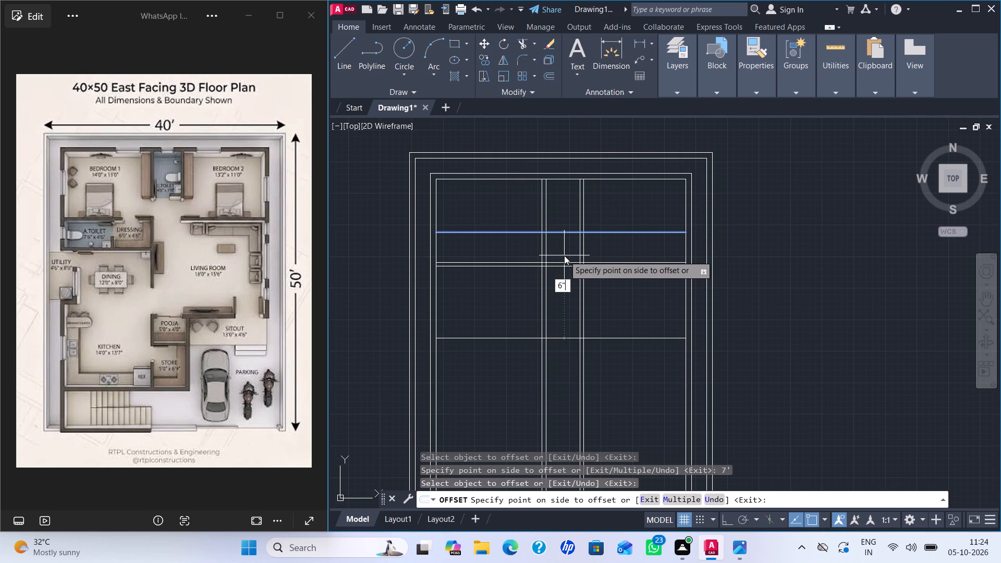
pyautogui.press('Return')
pyautogui.press('Escape')
# Trim the common toilet's south wall lines outside the toilet and the bedrooms' south wall lines between the two partitions.
pyautogui.write('TR')
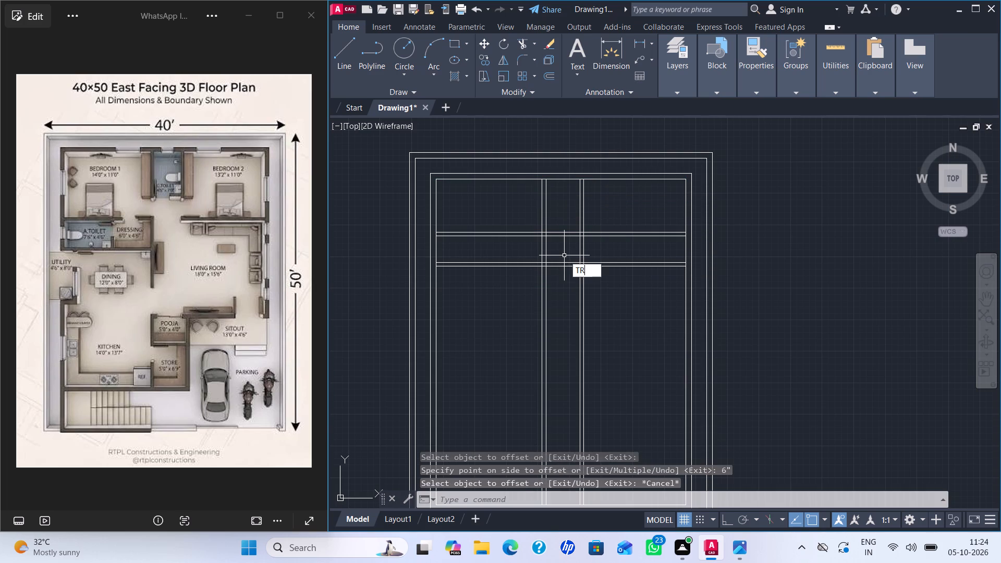
pyautogui.press('Return')
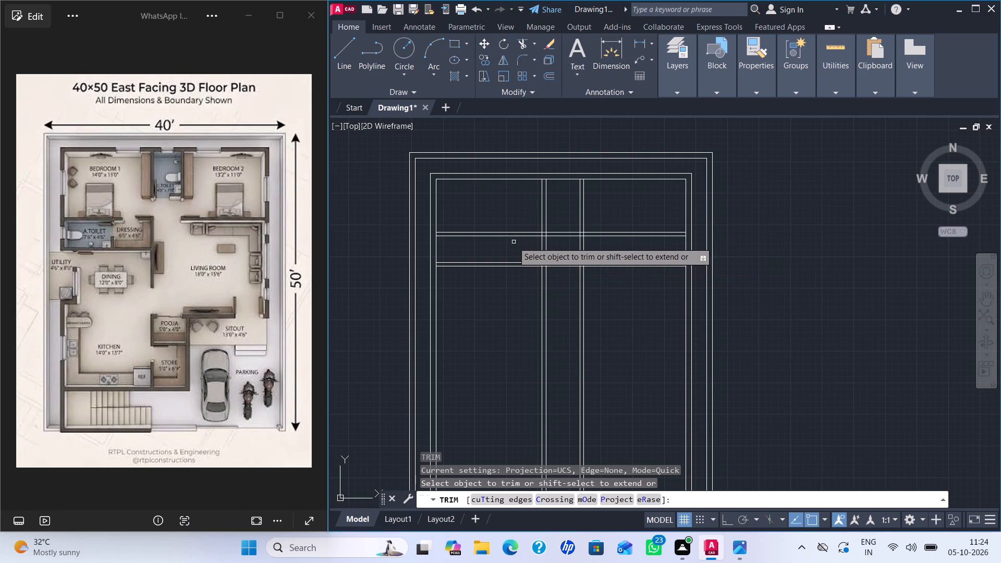
pyautogui.moveTo(511, 247); pyautogui.dragTo(514, 216)
pyautogui.moveTo(614, 245); pyautogui.dragTo(616, 205)
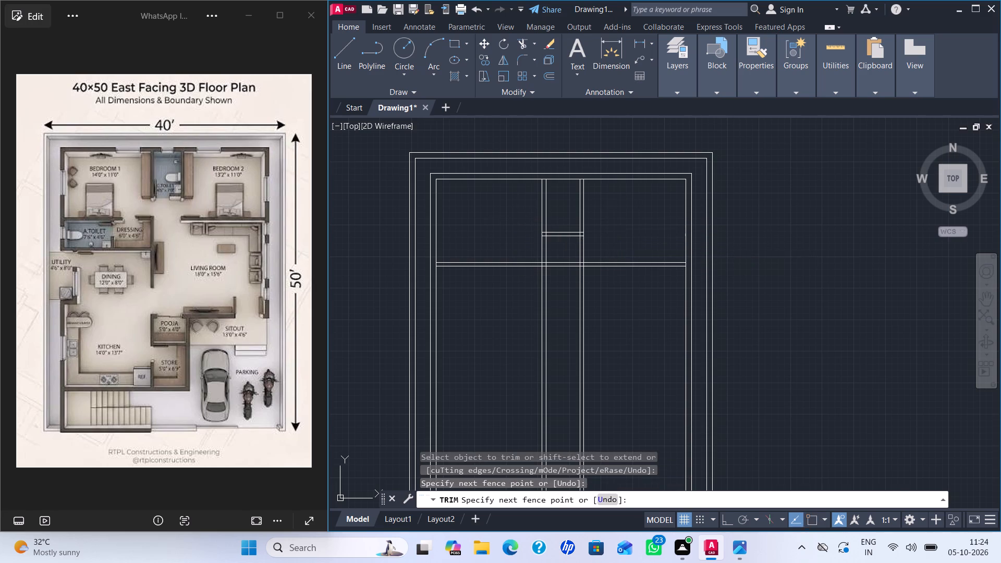
pyautogui.moveTo(563, 254); pyautogui.dragTo(573, 302)
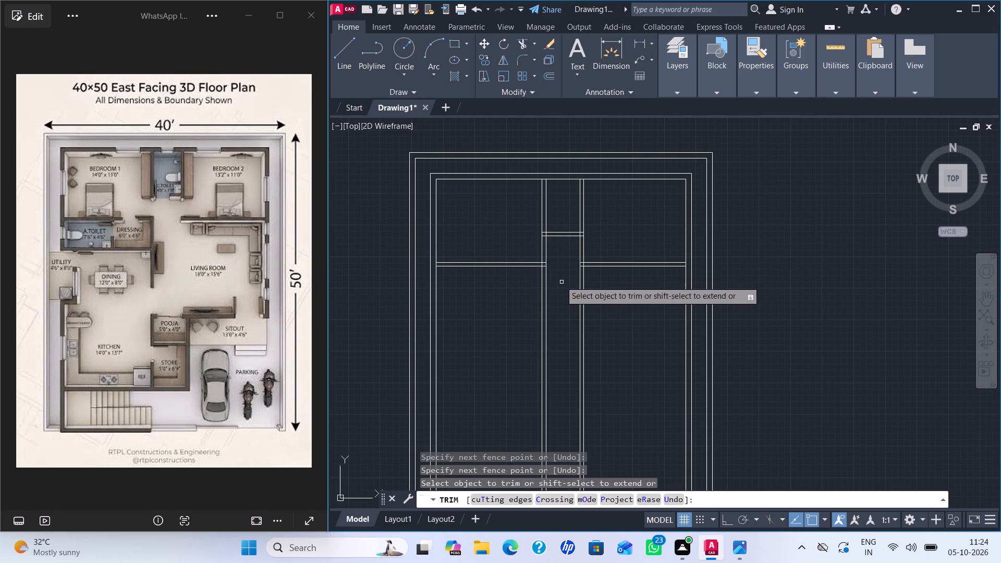
# Trim the two partition walls south of the bedrooms' south wall and clear the overlapping line ends at both bedroom corners.
pyautogui.scroll(2, 557, 275)
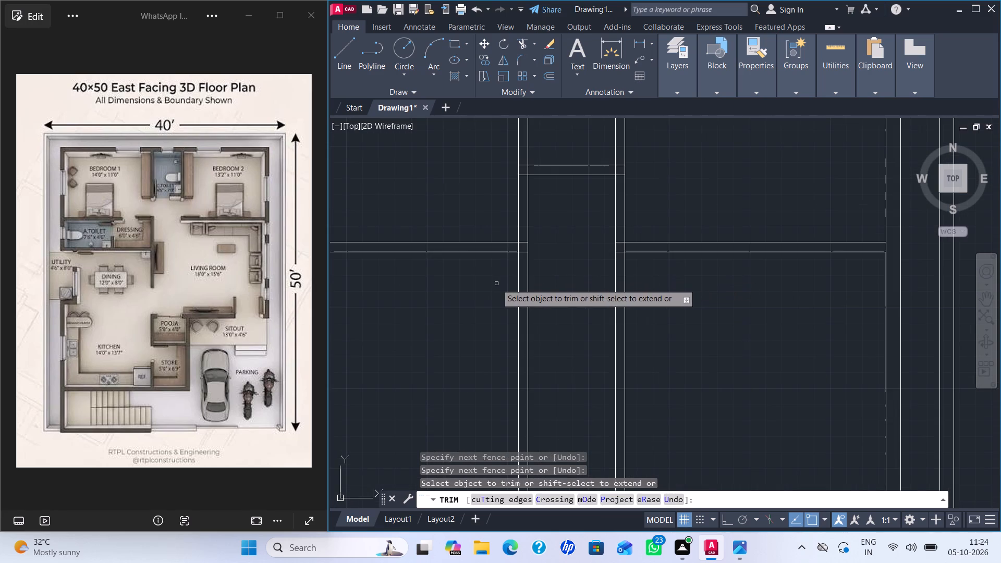
pyautogui.moveTo(495, 286); pyautogui.dragTo(698, 311)
pyautogui.scroll(3, 507, 244)
pyautogui.scroll(2, 550, 231)
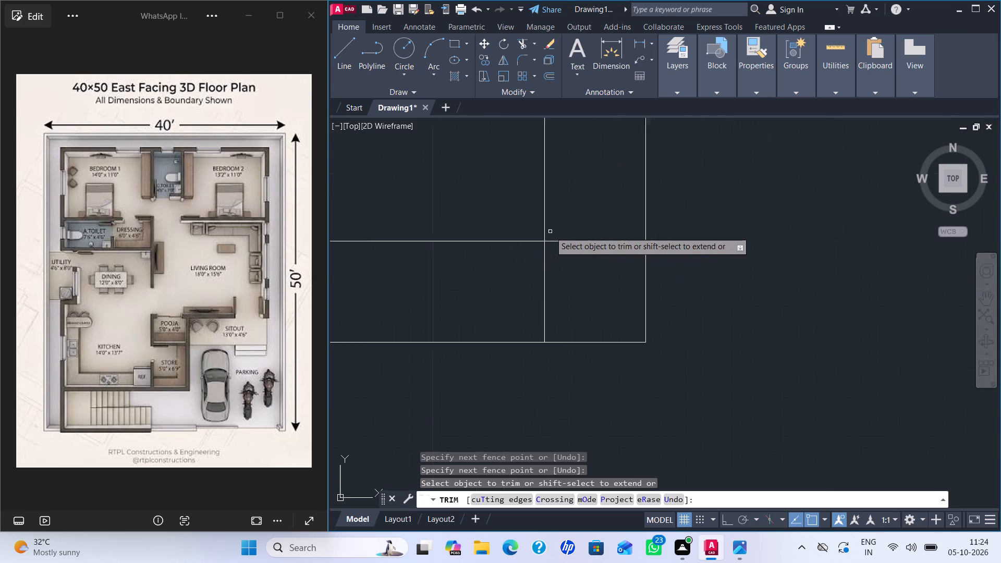
pyautogui.scroll(1, 550, 231)
pyautogui.moveTo(598, 207); pyautogui.dragTo(442, 334)
pyautogui.scroll(-4, 568, 285)
pyautogui.scroll(-2, 646, 284)
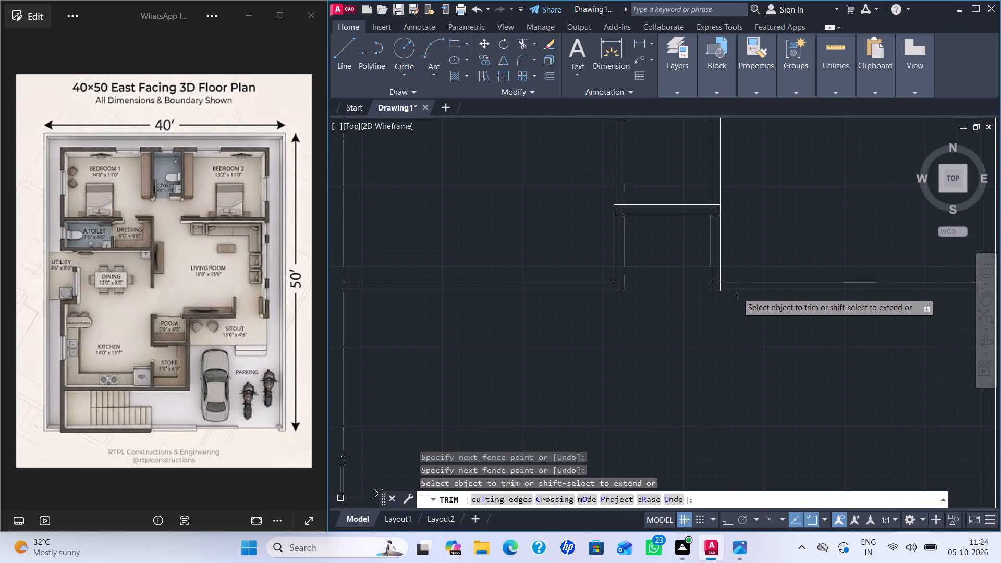
pyautogui.scroll(4, 729, 275)
pyautogui.scroll(4, 658, 330)
pyautogui.moveTo(649, 206); pyautogui.dragTo(800, 366)
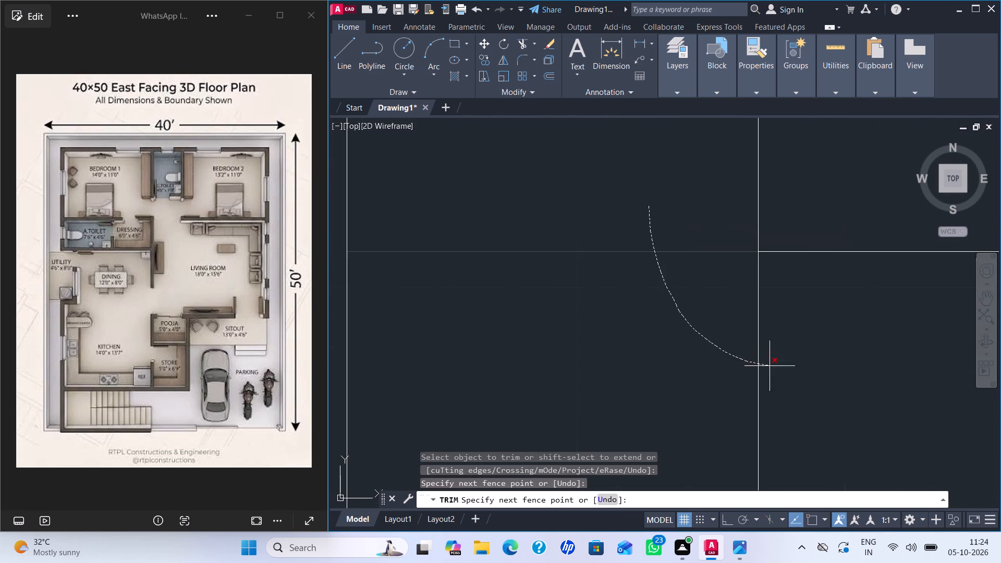
pyautogui.moveTo(800, 366); pyautogui.dragTo(865, 347)
# Trim the common toilet's south wall line ends that cross into the partitions on its west and east sides.
pyautogui.scroll(-4, 712, 345)
pyautogui.scroll(-2, 611, 311)
pyautogui.scroll(-2, 592, 266)
pyautogui.moveTo(557, 233); pyautogui.dragTo(560, 316, button='middle')
pyautogui.scroll(4, 531, 298)
pyautogui.moveTo(393, 245); pyautogui.dragTo(394, 295)
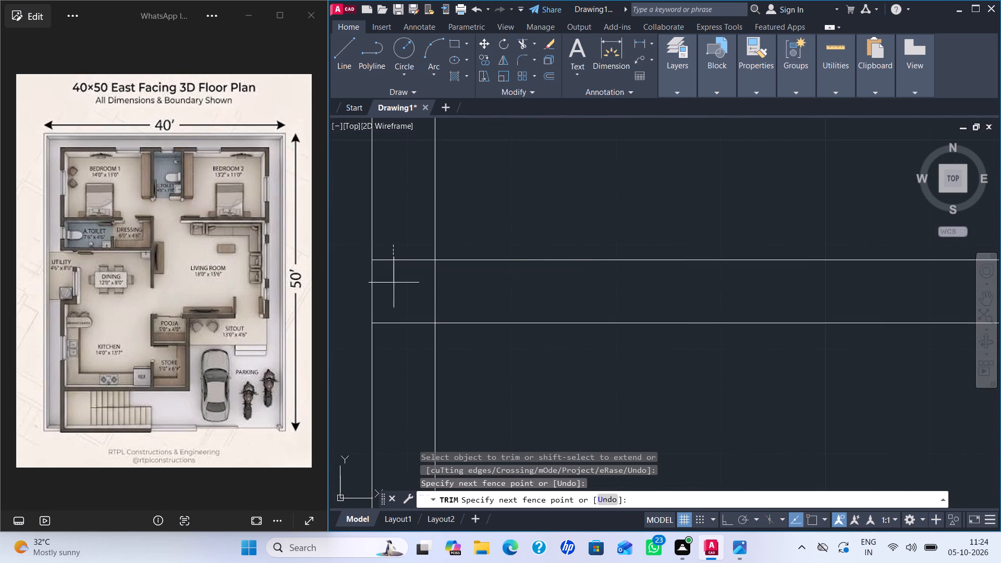
pyautogui.moveTo(394, 295); pyautogui.dragTo(394, 371)
pyautogui.scroll(-4, 397, 356)
pyautogui.scroll(5, 500, 360)
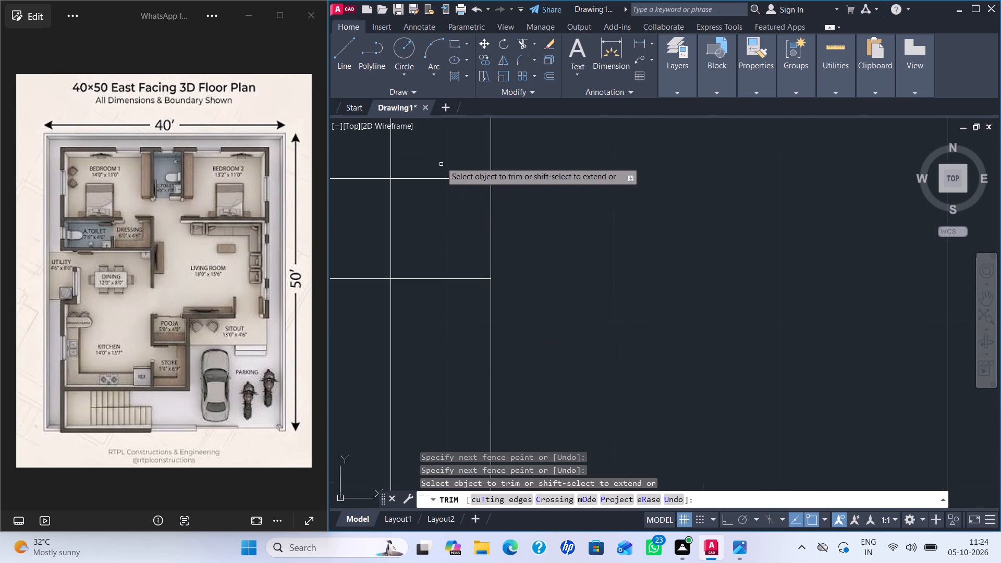
pyautogui.moveTo(440, 160); pyautogui.dragTo(450, 345)
pyautogui.scroll(-7, 459, 329)
pyautogui.moveTo(444, 391); pyautogui.dragTo(592, 350, button='middle')
pyautogui.moveTo(573, 393); pyautogui.dragTo(578, 326, button='middle')
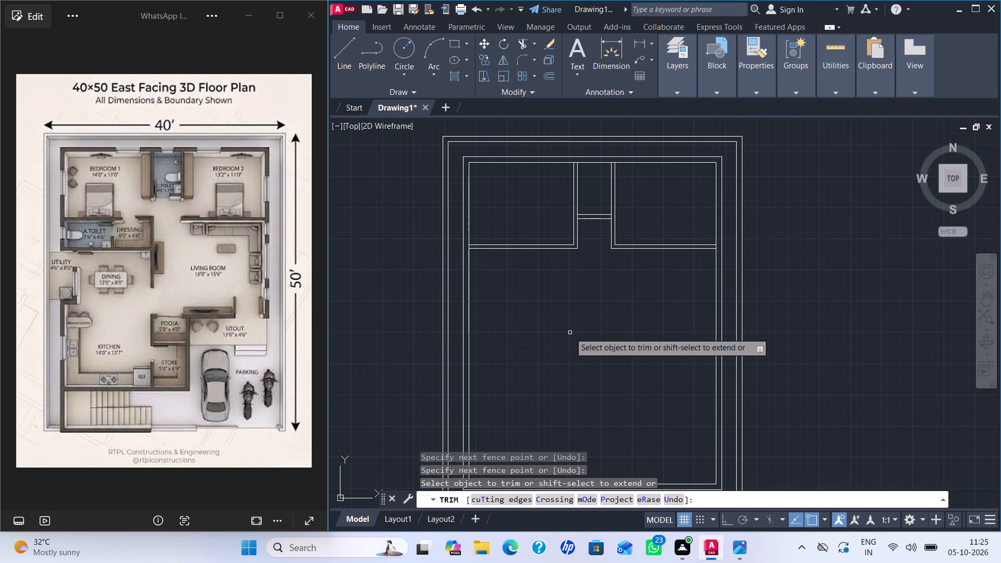
pyautogui.press('Escape')
pyautogui.press('Escape')
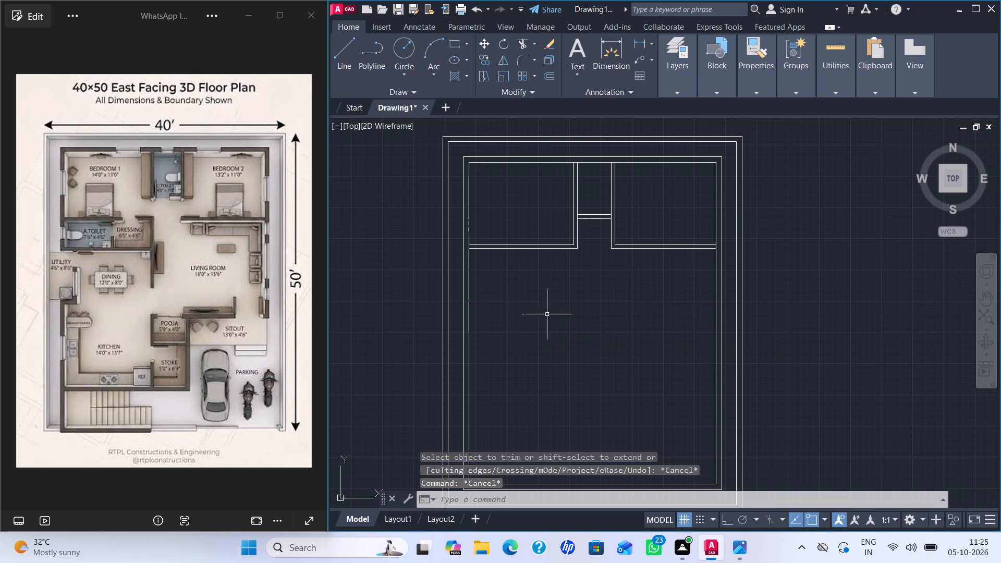
# Offset Bedroom 1's lower south wall line 4.5' south, and the resulting line 6" further, to form the attached toilet and dressing's south wall.
pyautogui.press('o')
pyautogui.press('Return')
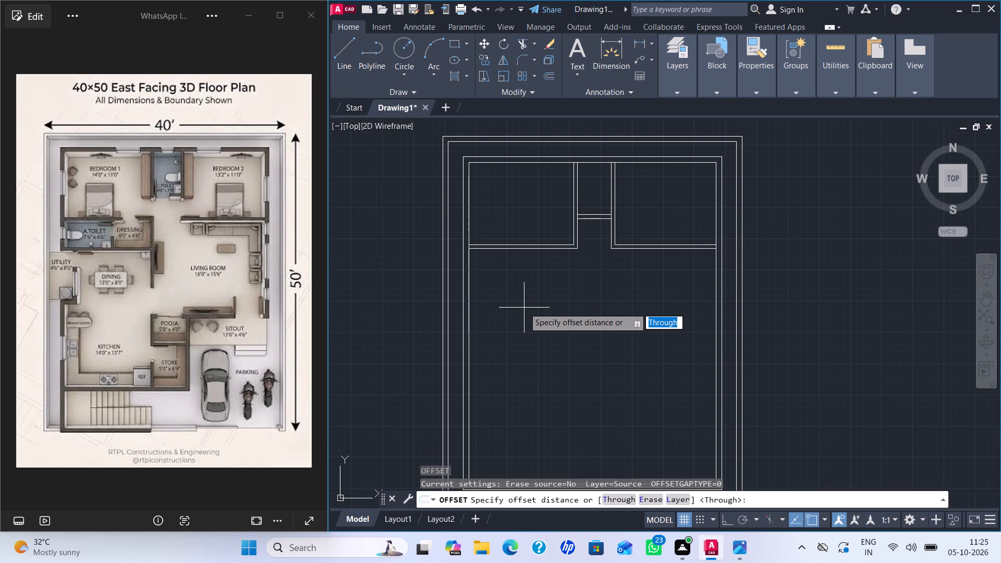
pyautogui.press('4')
pyautogui.press('.')
pyautogui.press('BackSpace')
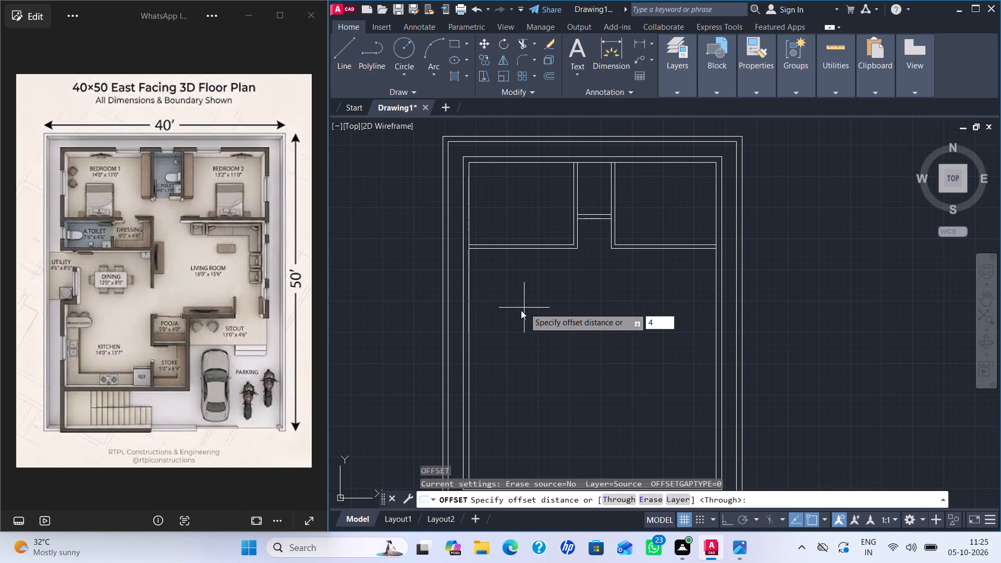
pyautogui.press("'")
pyautogui.press('BackSpace')
pyautogui.write('.5')
pyautogui.press("'")
pyautogui.press('Return')
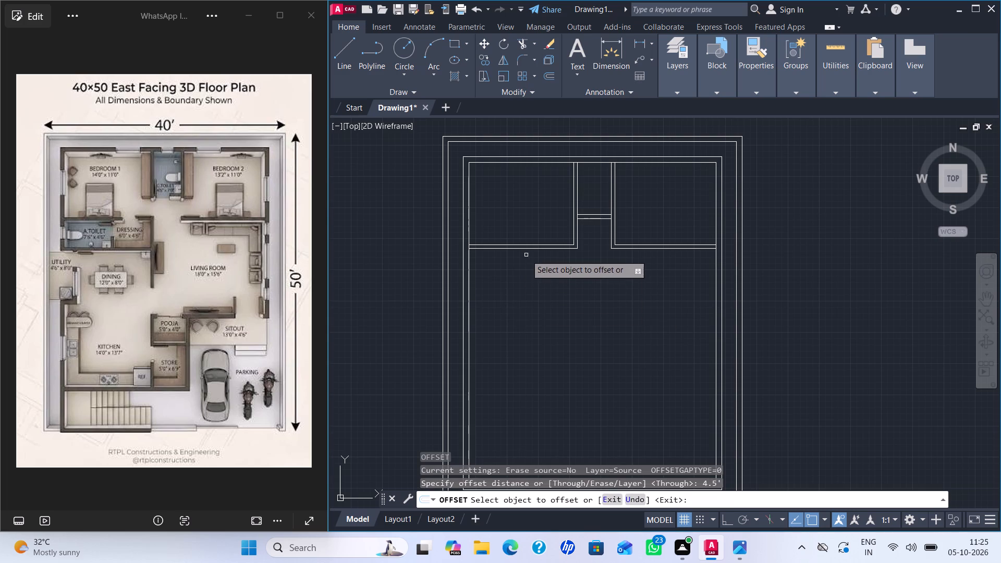
pyautogui.click(529, 249)
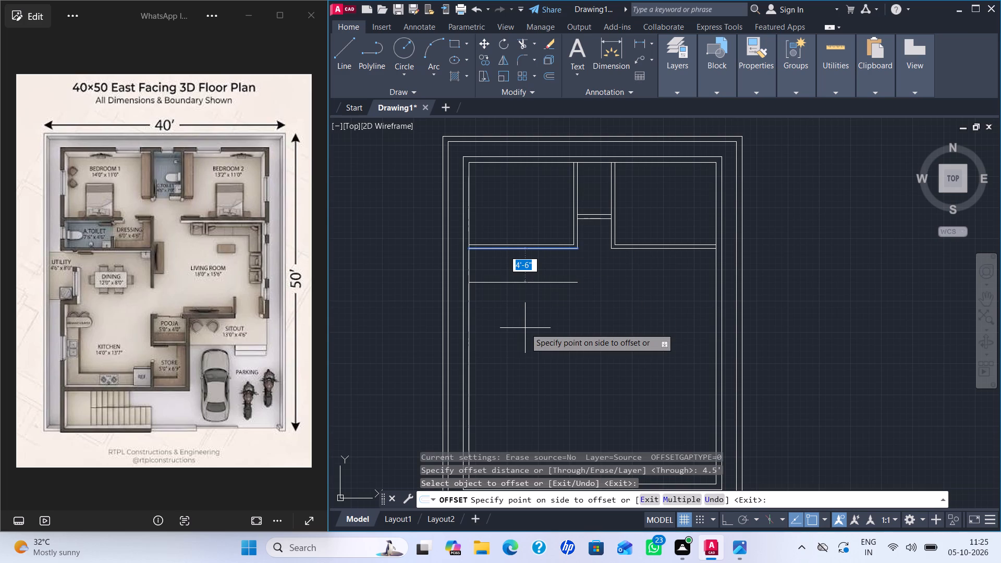
pyautogui.click(525, 328)
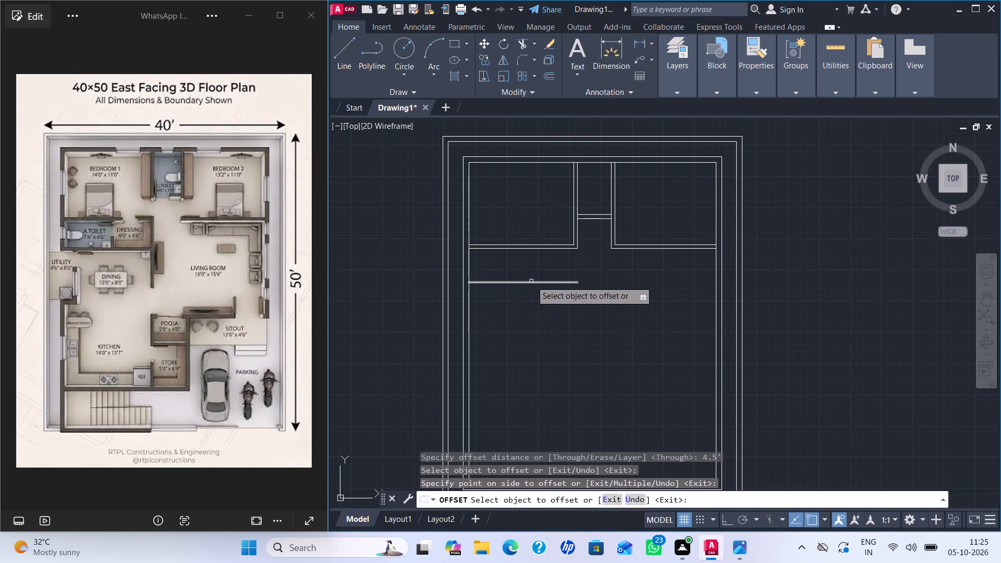
pyautogui.click(531, 283)
pyautogui.press('6')
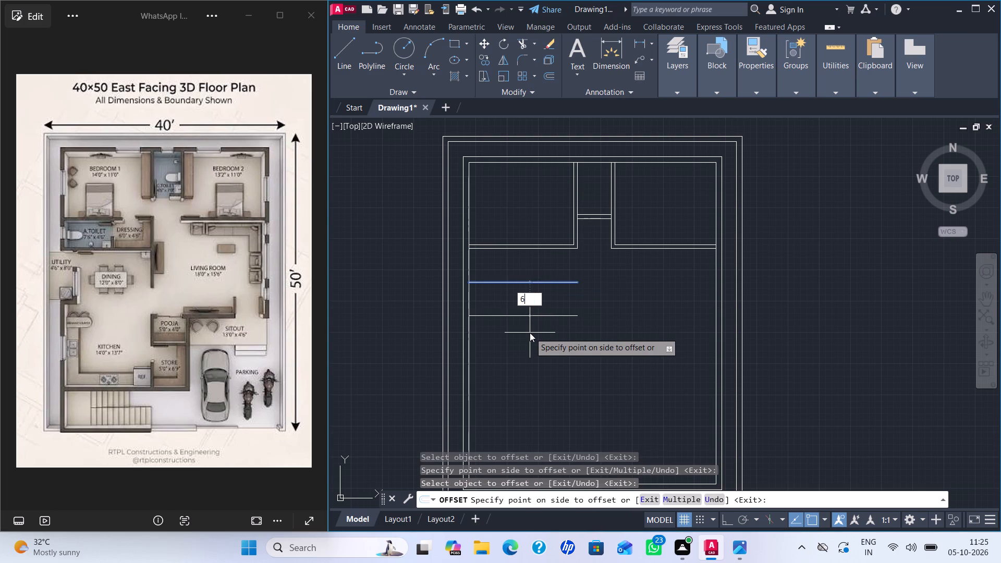
pyautogui.hotkey('shift', '"')
pyautogui.press('Return')
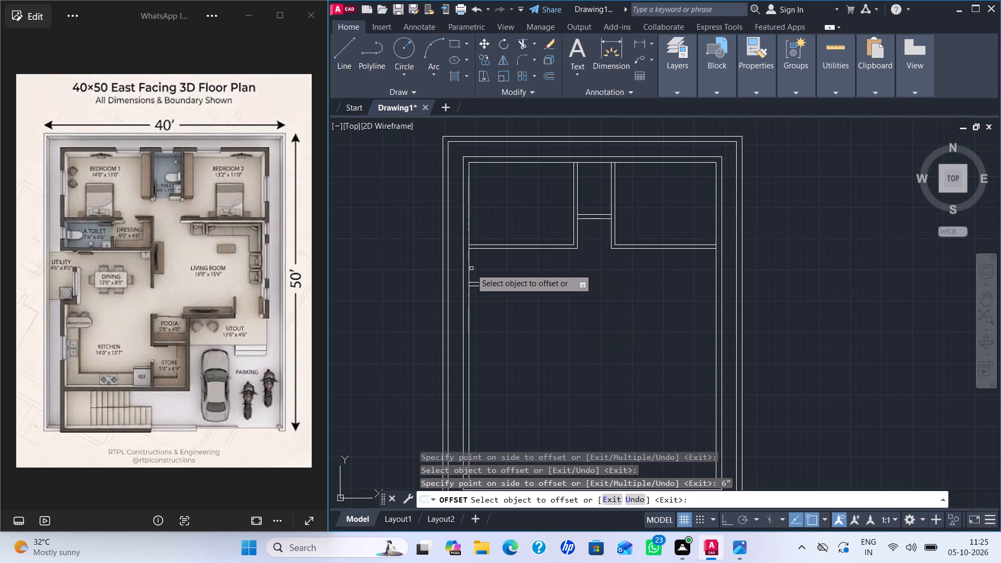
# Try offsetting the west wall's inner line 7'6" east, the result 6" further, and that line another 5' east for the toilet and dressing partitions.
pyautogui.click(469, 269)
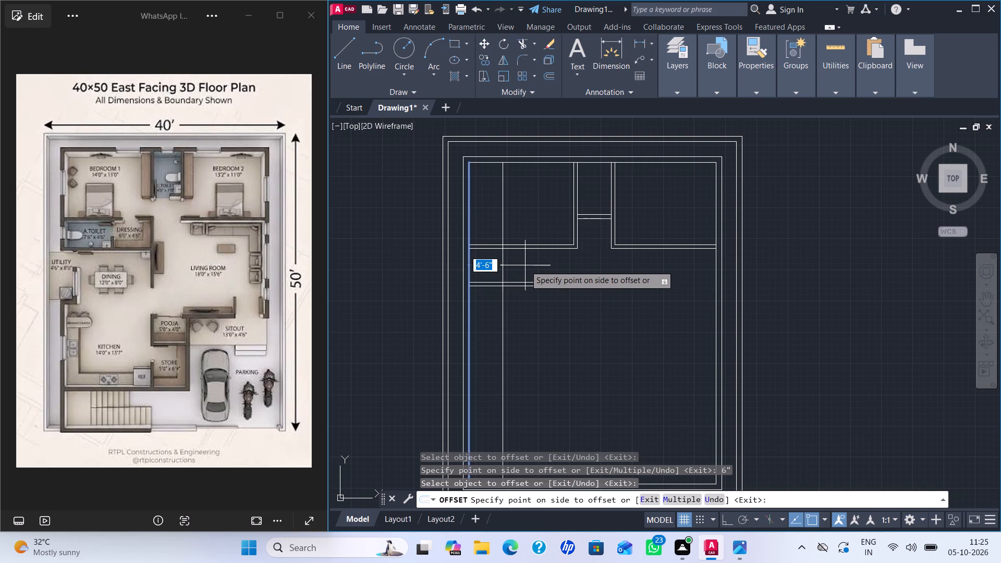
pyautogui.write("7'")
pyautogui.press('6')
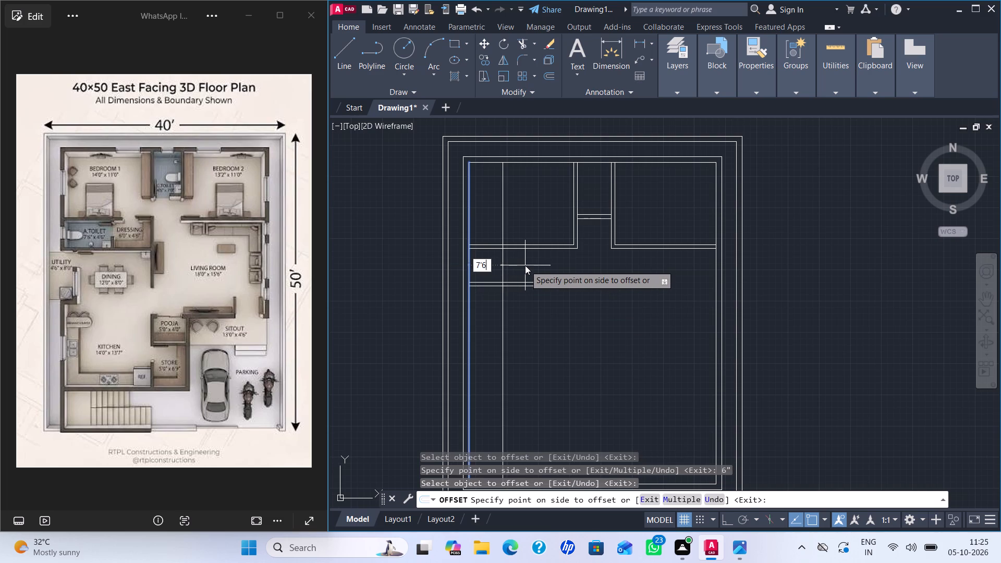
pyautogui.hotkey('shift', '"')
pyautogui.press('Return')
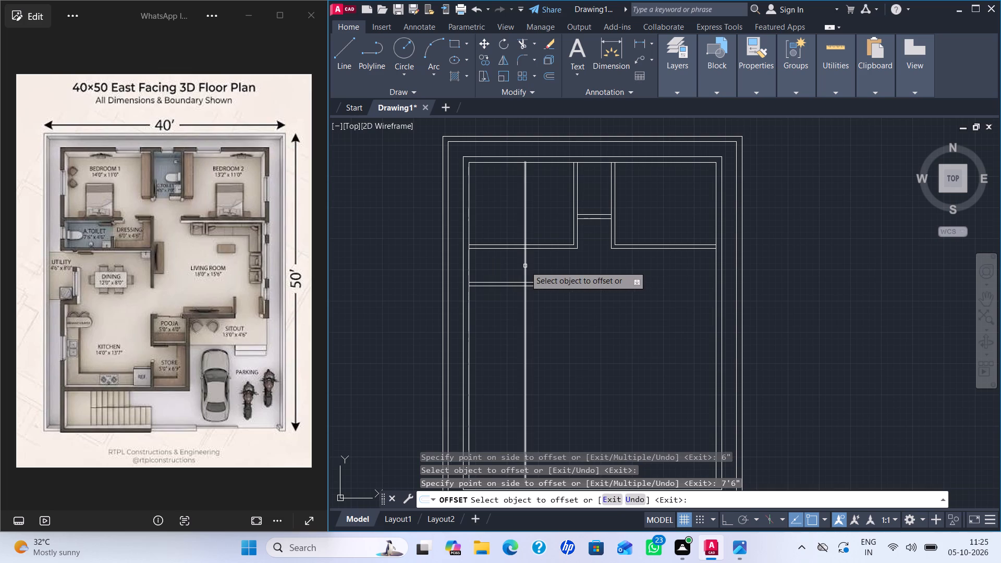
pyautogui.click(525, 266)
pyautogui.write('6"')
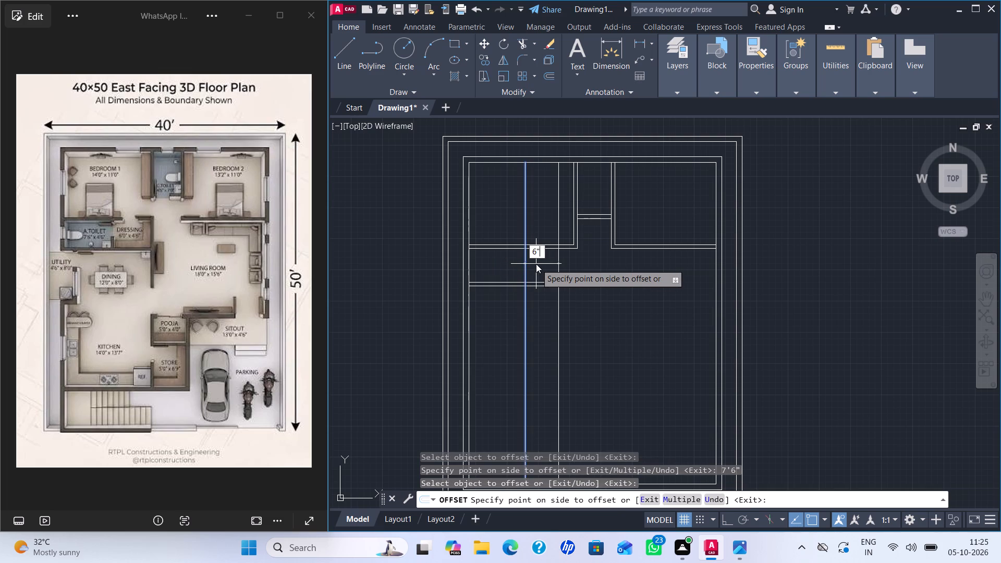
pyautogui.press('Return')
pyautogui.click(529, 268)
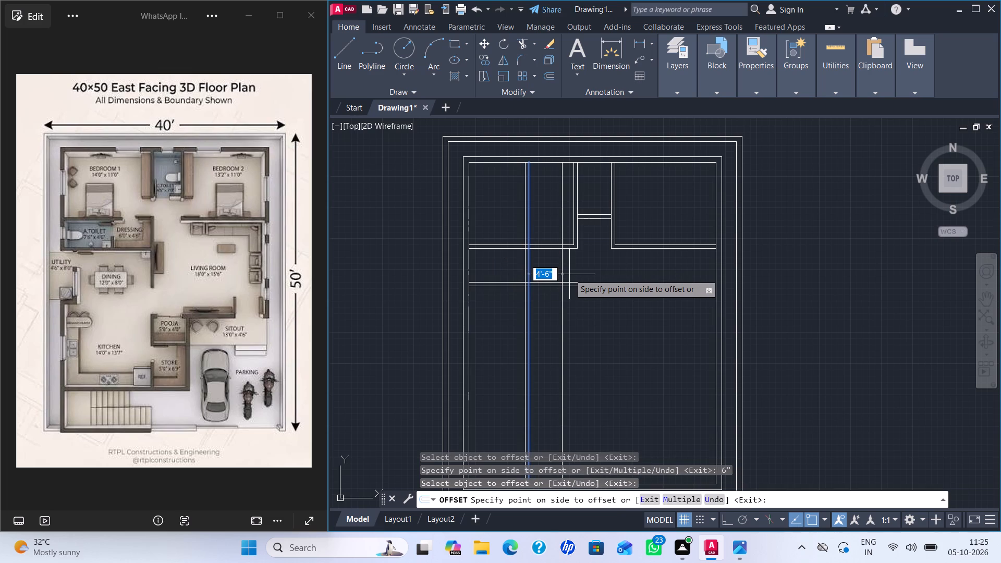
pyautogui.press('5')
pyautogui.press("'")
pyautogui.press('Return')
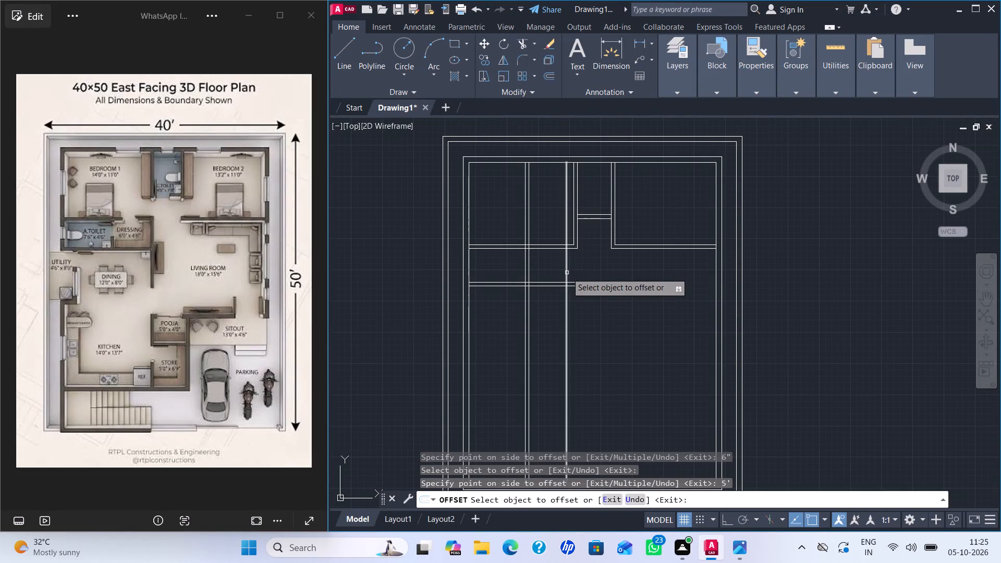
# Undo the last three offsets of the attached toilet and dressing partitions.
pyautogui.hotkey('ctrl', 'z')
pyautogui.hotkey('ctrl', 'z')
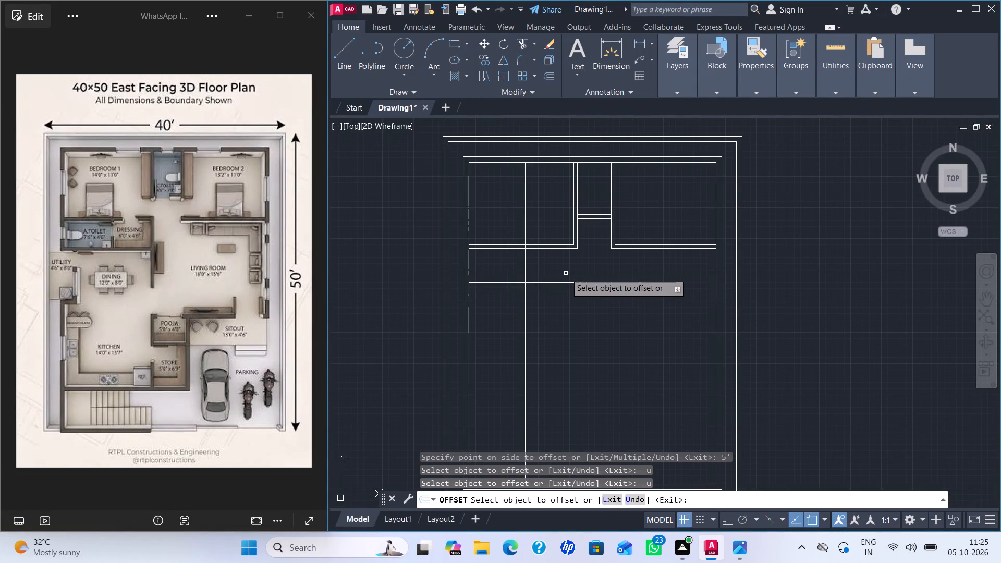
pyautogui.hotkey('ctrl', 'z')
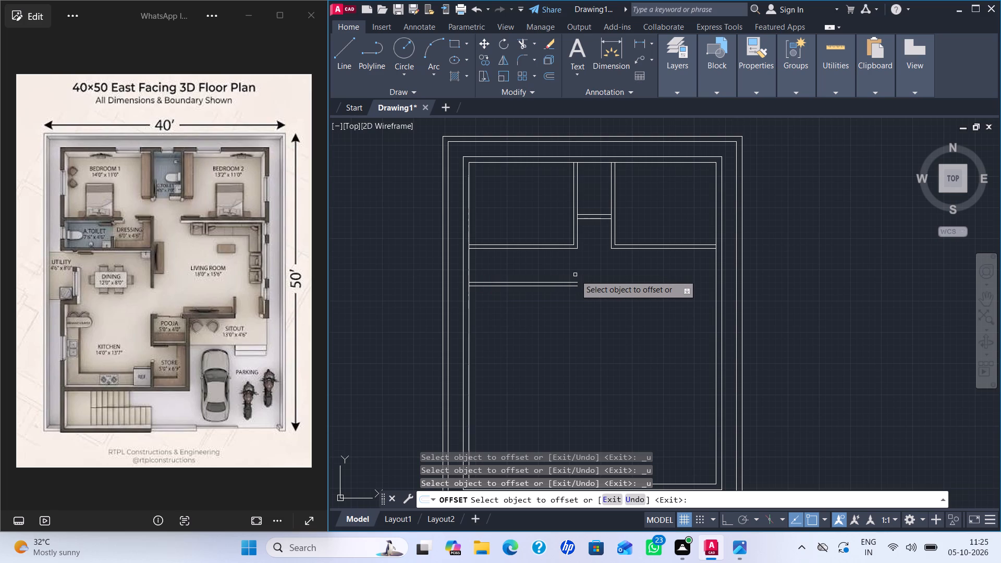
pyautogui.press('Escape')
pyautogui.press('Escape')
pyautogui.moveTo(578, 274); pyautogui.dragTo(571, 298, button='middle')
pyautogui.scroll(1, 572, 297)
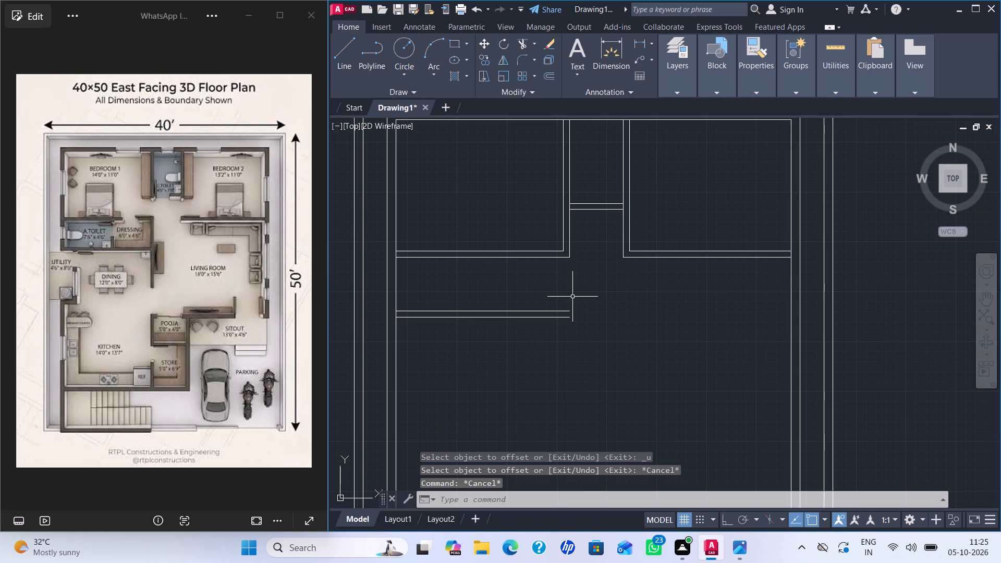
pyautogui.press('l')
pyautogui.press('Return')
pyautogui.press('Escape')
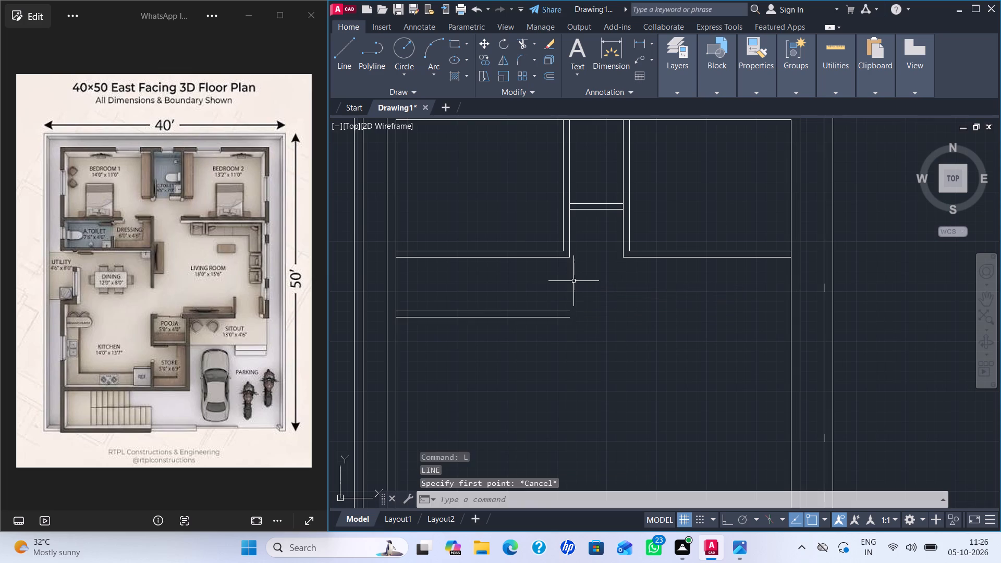
# Extend both lines of Bedroom 1's east partition south to meet the attached toilet and dressing's south wall.
pyautogui.write('EX')
pyautogui.press('Return')
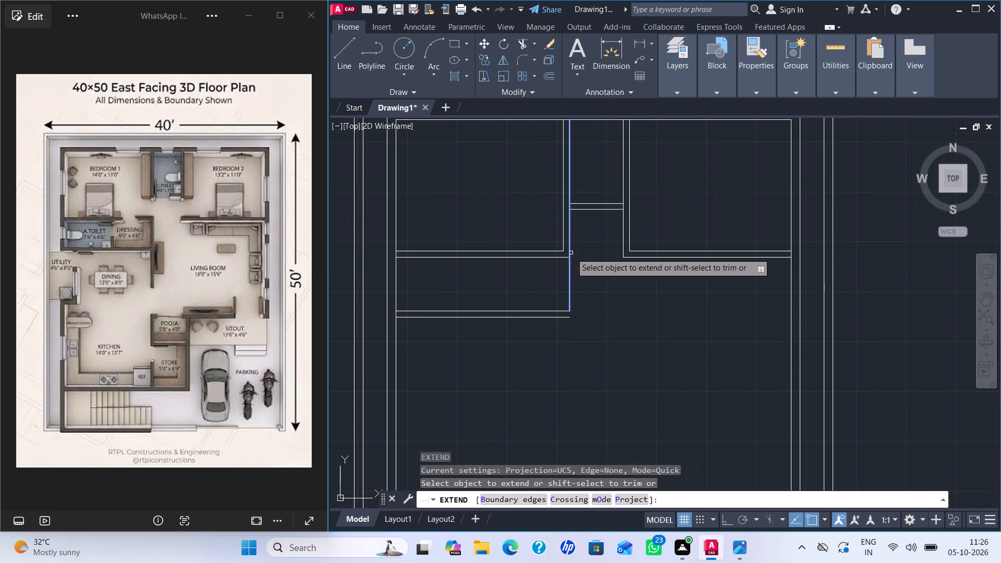
pyautogui.click(570, 250)
pyautogui.click(564, 244)
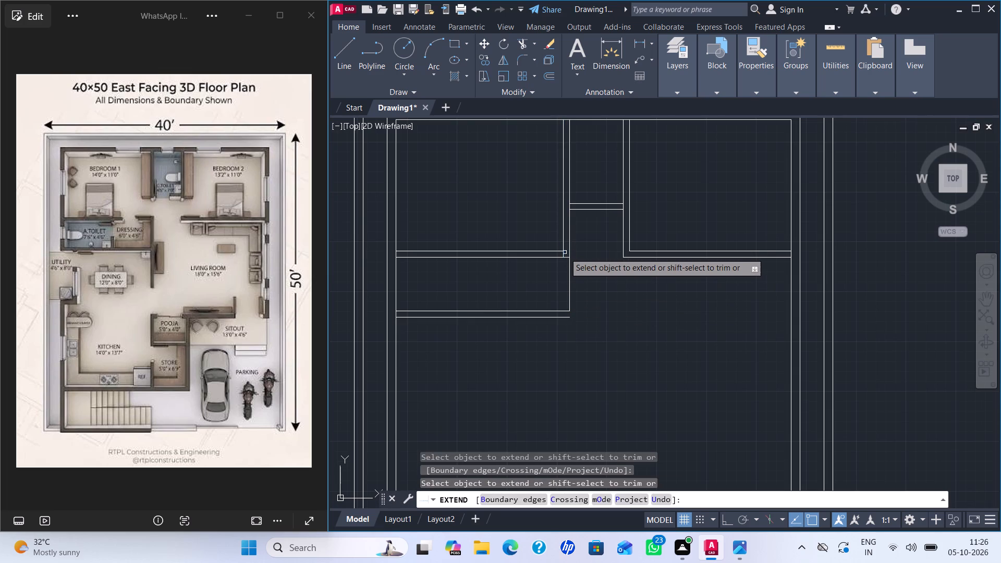
pyautogui.click(565, 254)
pyautogui.click(568, 291)
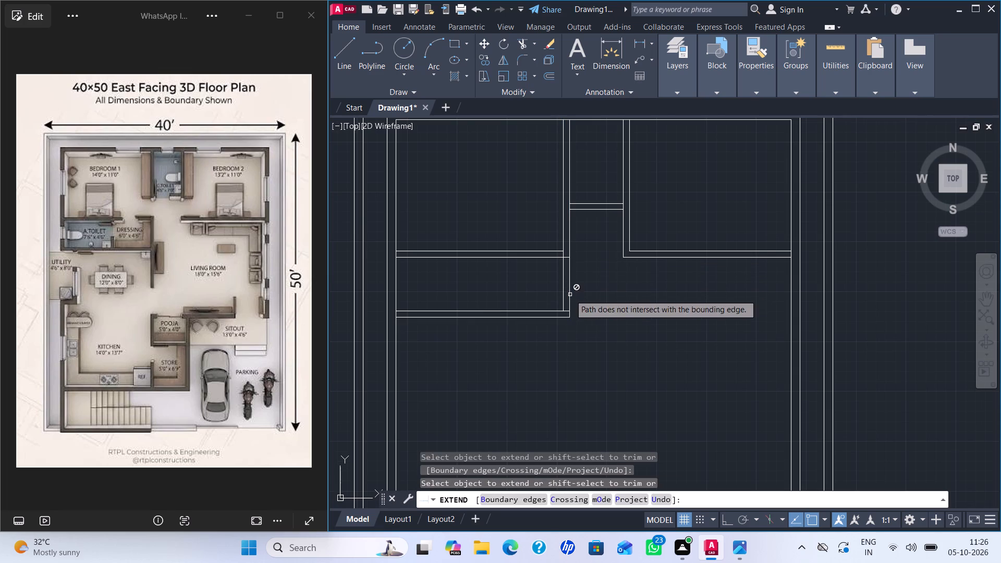
# Extend the common toilet's lower south line and Bedroom 1's upper south line across their shared partition, then trim the partition between them.
pyautogui.press('Escape')
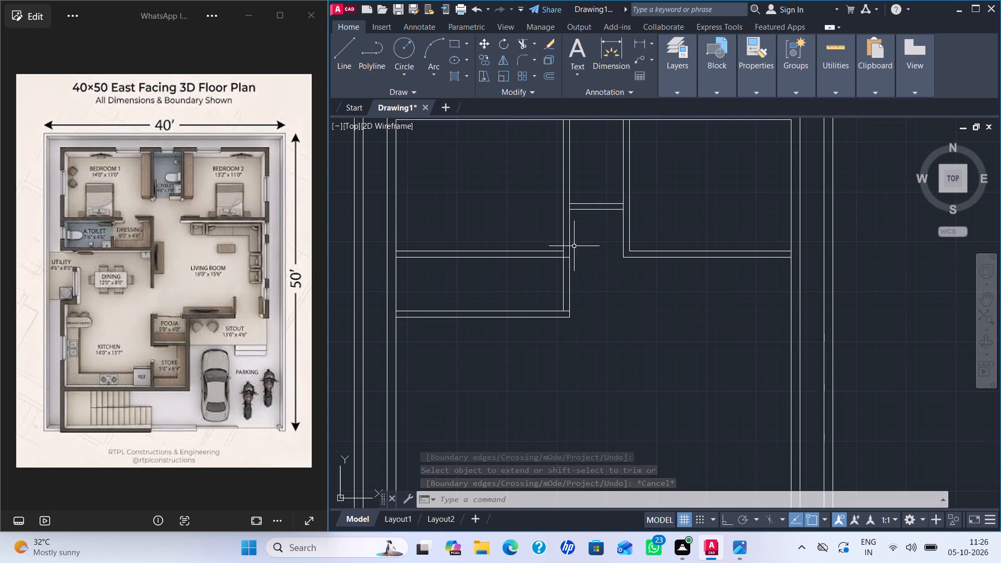
pyautogui.press('e')
pyautogui.press('x')
pyautogui.press('Return')
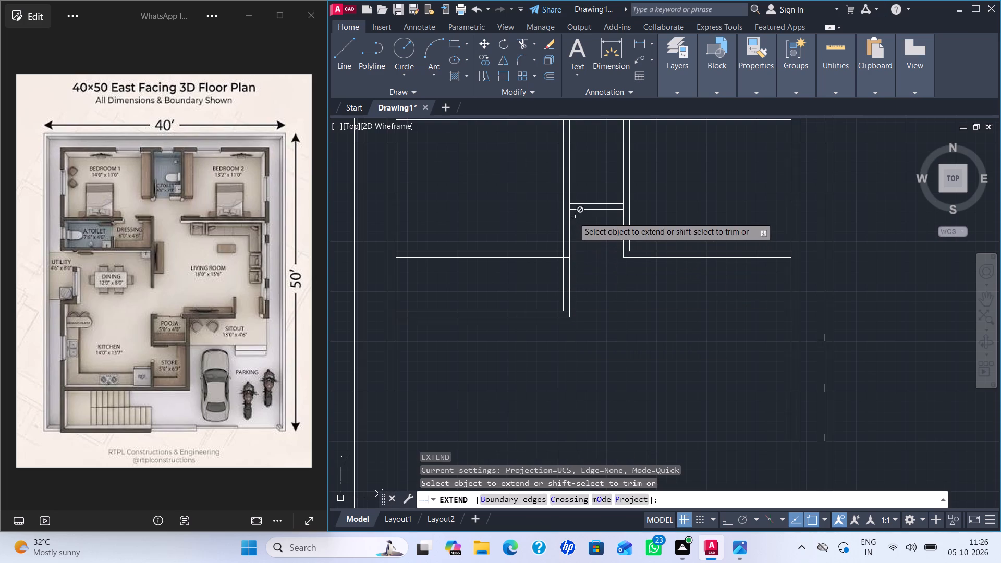
pyautogui.click(574, 211)
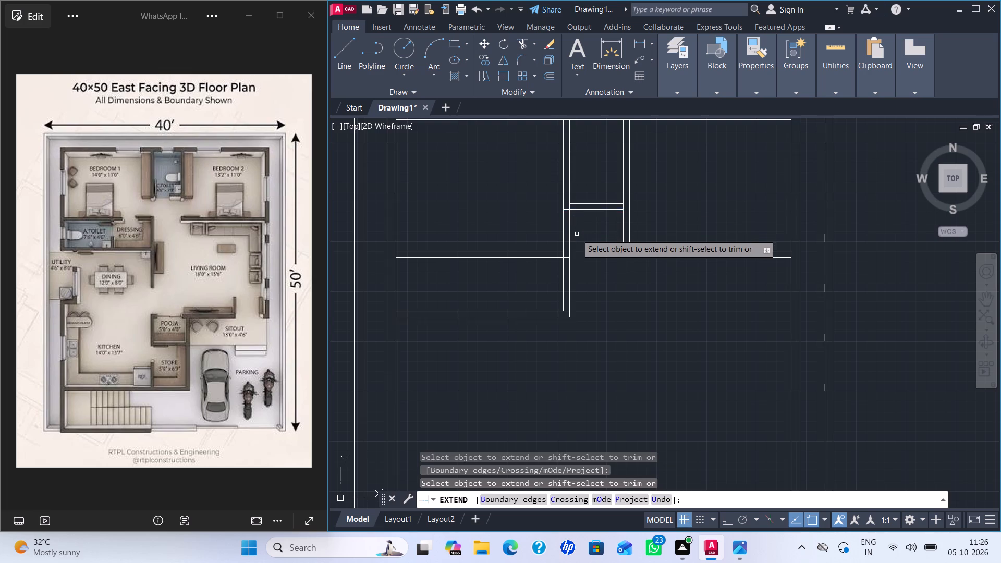
pyautogui.click(552, 251)
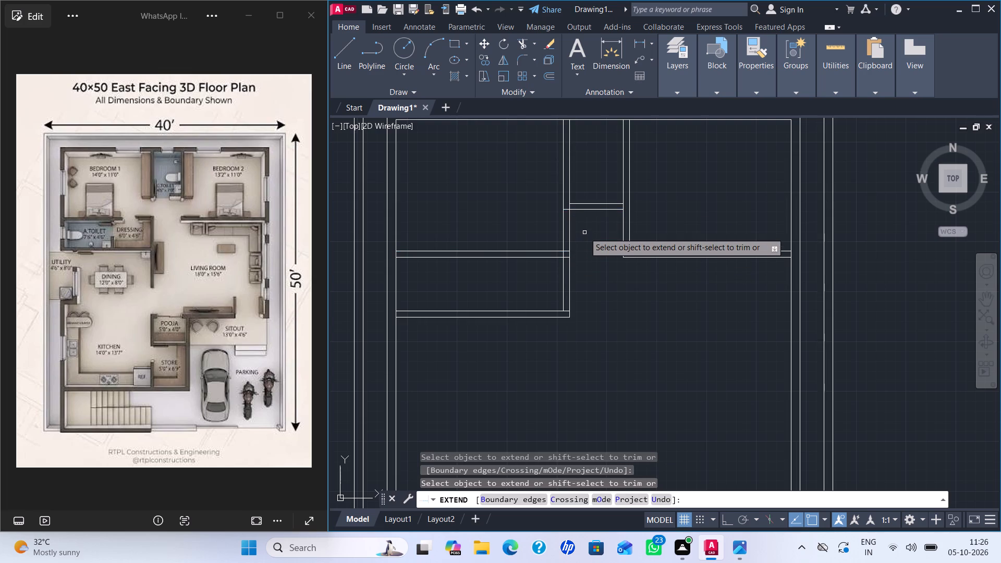
pyautogui.keyDown('shift'); pyautogui.moveTo(584, 232); pyautogui.dragTo(509, 224); pyautogui.keyUp('shift')
# Trim the overlapping line stubs at the common toilet's southwest corner and the dressing's northeast and southeast corners.
pyautogui.scroll(2, 566, 216)
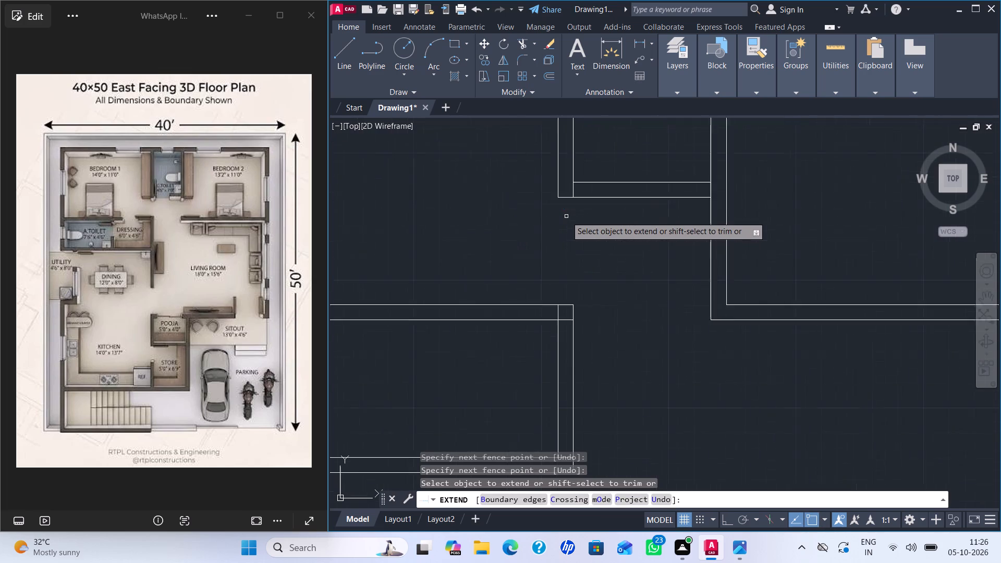
pyautogui.scroll(1, 566, 216)
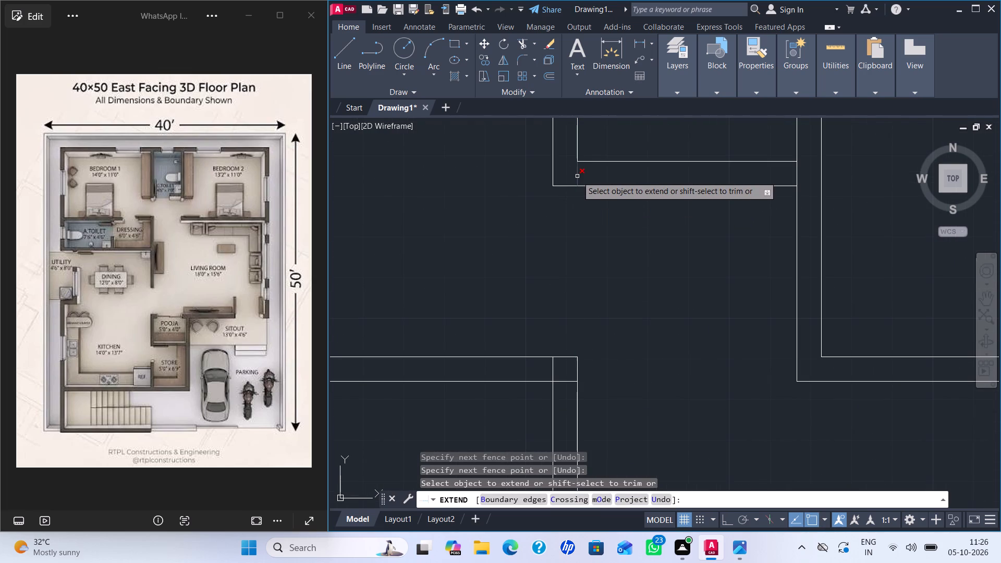
pyautogui.keyDown('shift'); pyautogui.click(577, 175); pyautogui.keyUp('shift')
pyautogui.scroll(-2, 641, 313)
pyautogui.scroll(3, 603, 339)
pyautogui.moveTo(604, 324); pyautogui.dragTo(615, 325)
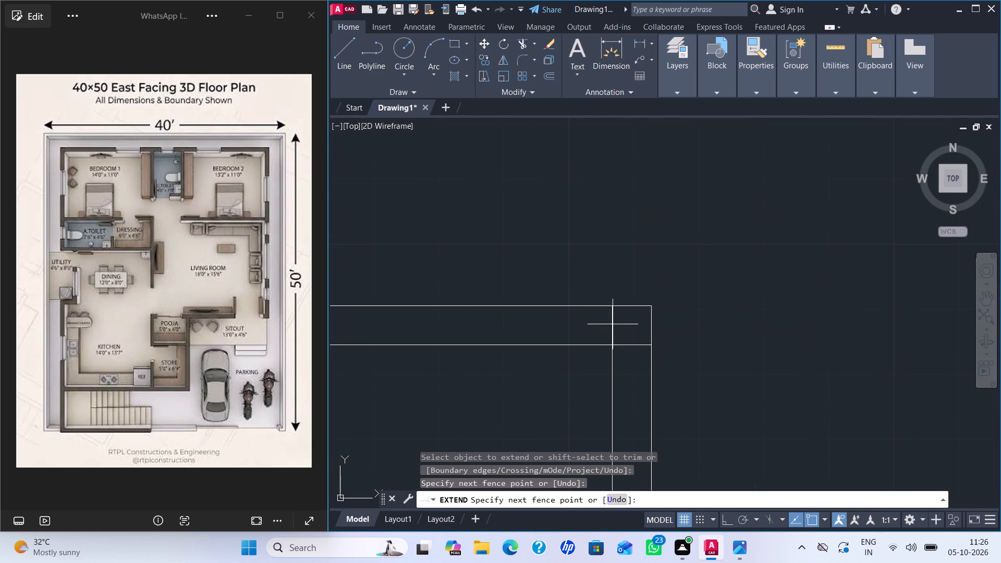
pyautogui.moveTo(615, 325); pyautogui.dragTo(639, 394)
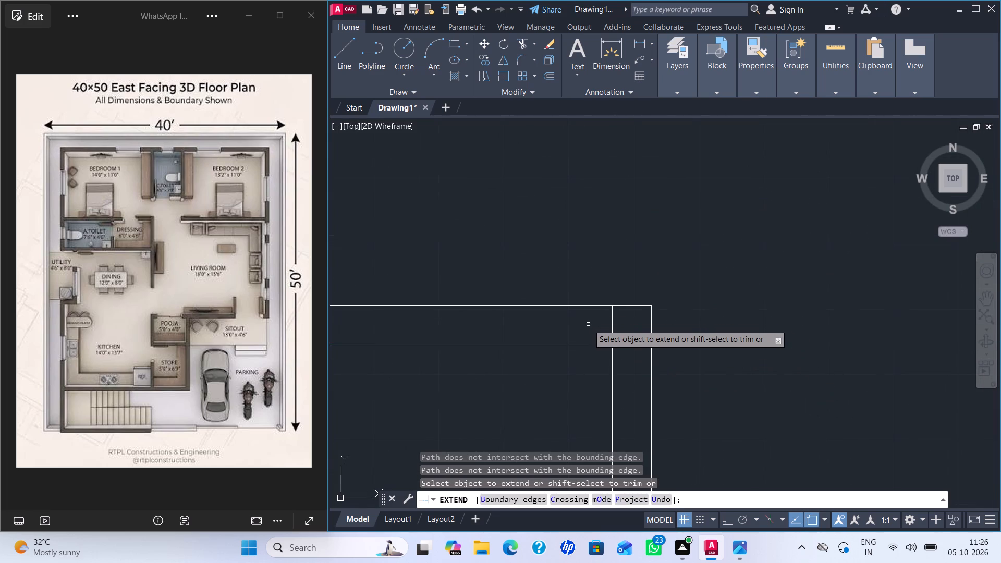
pyautogui.keyDown('shift'); pyautogui.moveTo(588, 328); pyautogui.dragTo(640, 381); pyautogui.keyUp('shift')
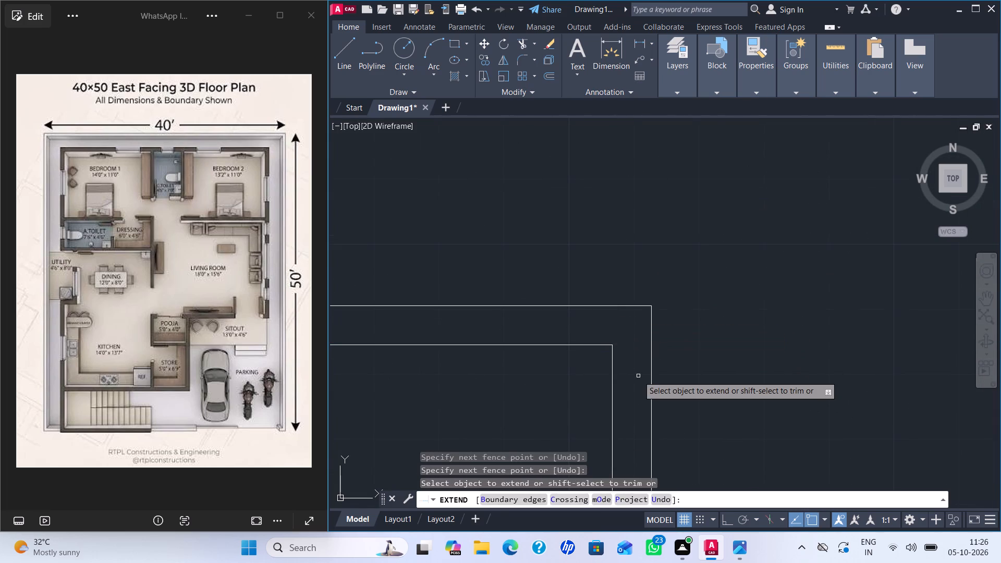
pyautogui.scroll(-3, 638, 376)
pyautogui.moveTo(699, 401); pyautogui.dragTo(657, 289, button='middle')
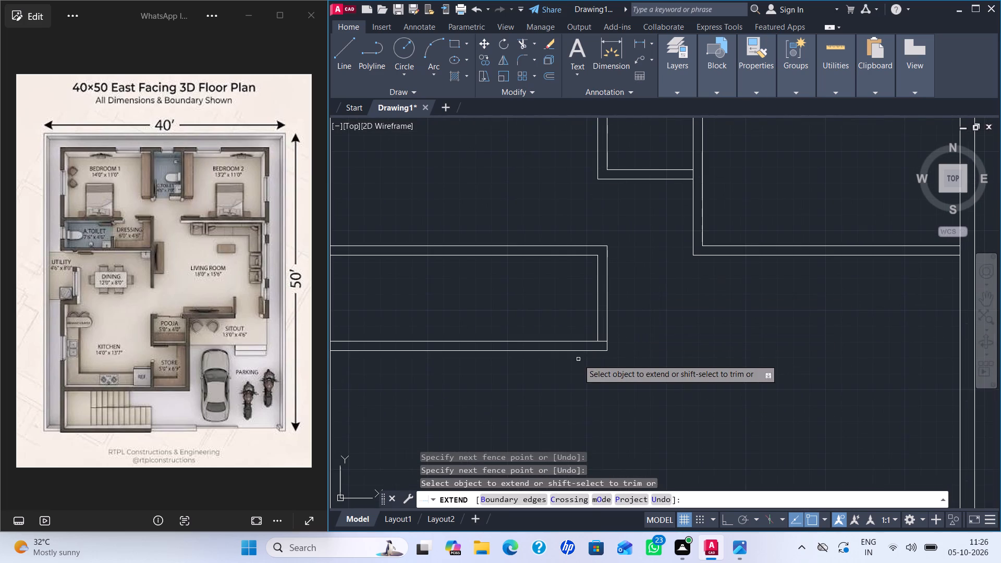
pyautogui.scroll(3, 593, 355)
pyautogui.moveTo(626, 293); pyautogui.dragTo(607, 334)
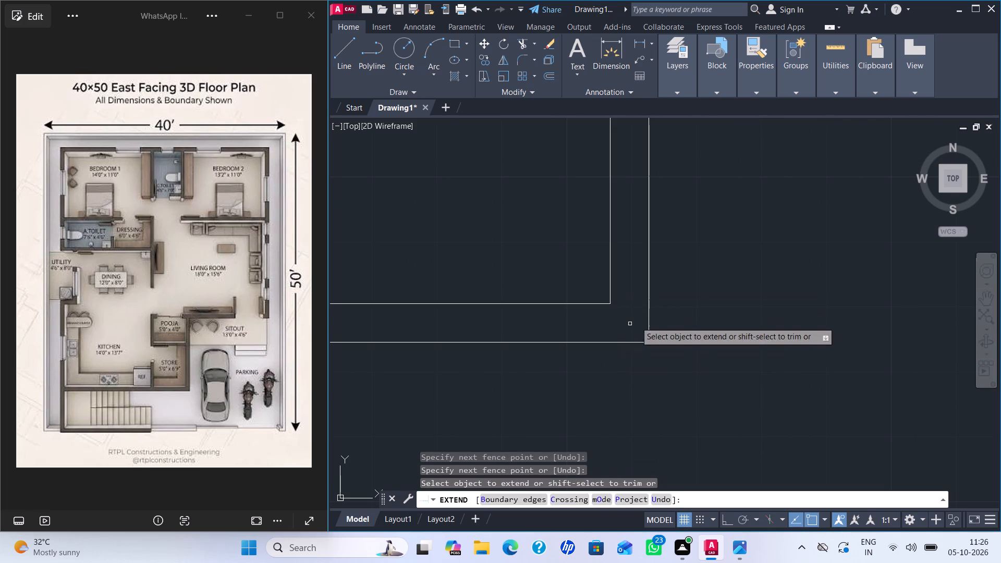
# Extend Bedroom 2's upper south line and the common toilet's lower line across their partition, and trim the partition south of the toilet.
pyautogui.scroll(-5, 640, 319)
pyautogui.scroll(1, 679, 338)
pyautogui.moveTo(674, 341); pyautogui.dragTo(554, 386, button='middle')
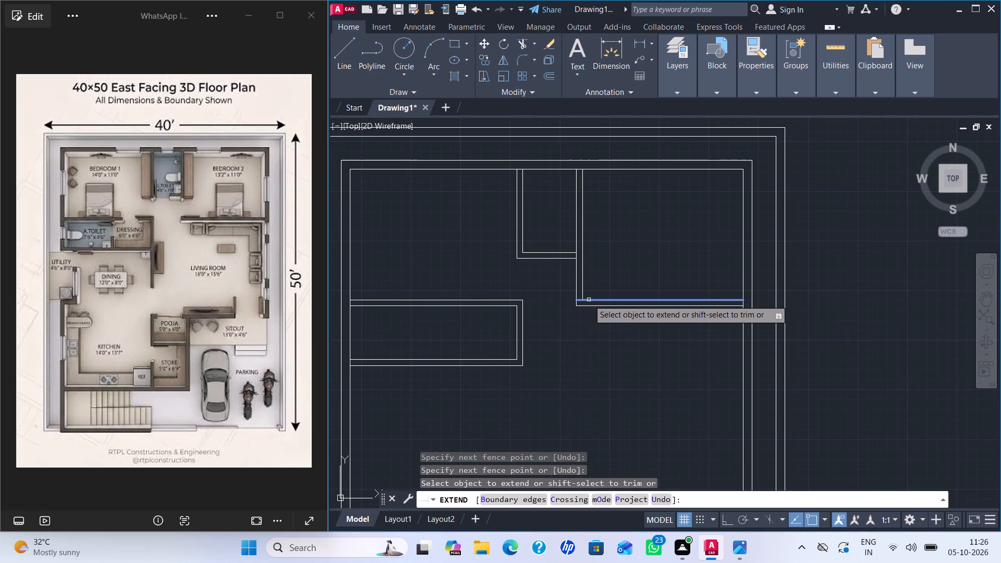
pyautogui.click(589, 300)
pyautogui.click(573, 260)
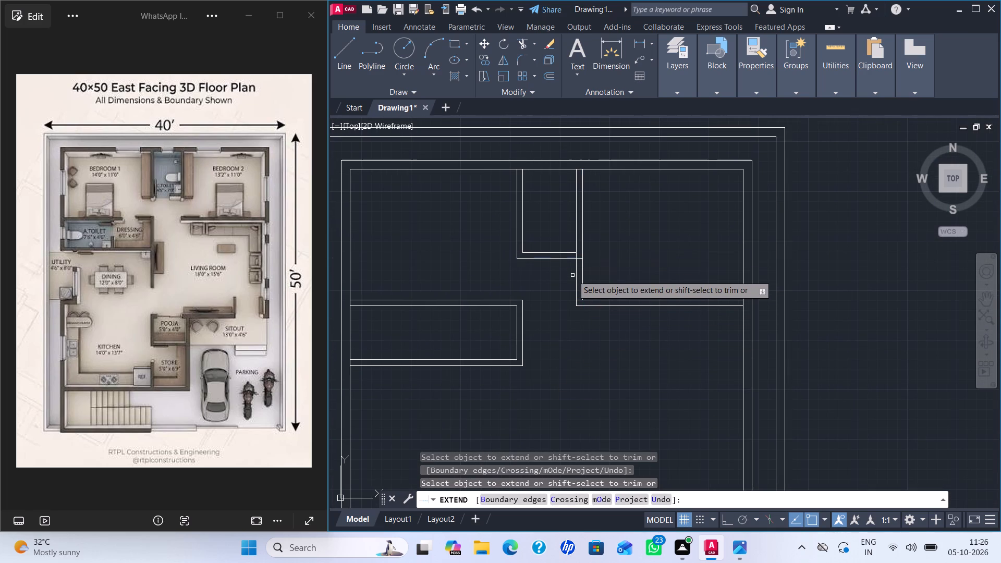
pyautogui.keyDown('shift'); pyautogui.moveTo(569, 277); pyautogui.dragTo(616, 274); pyautogui.keyUp('shift')
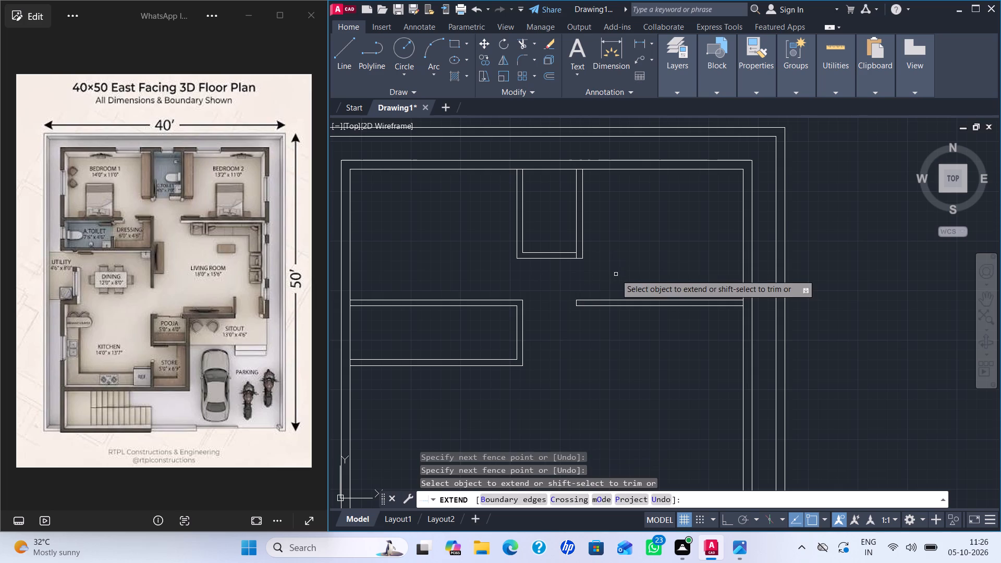
pyautogui.scroll(3, 575, 275)
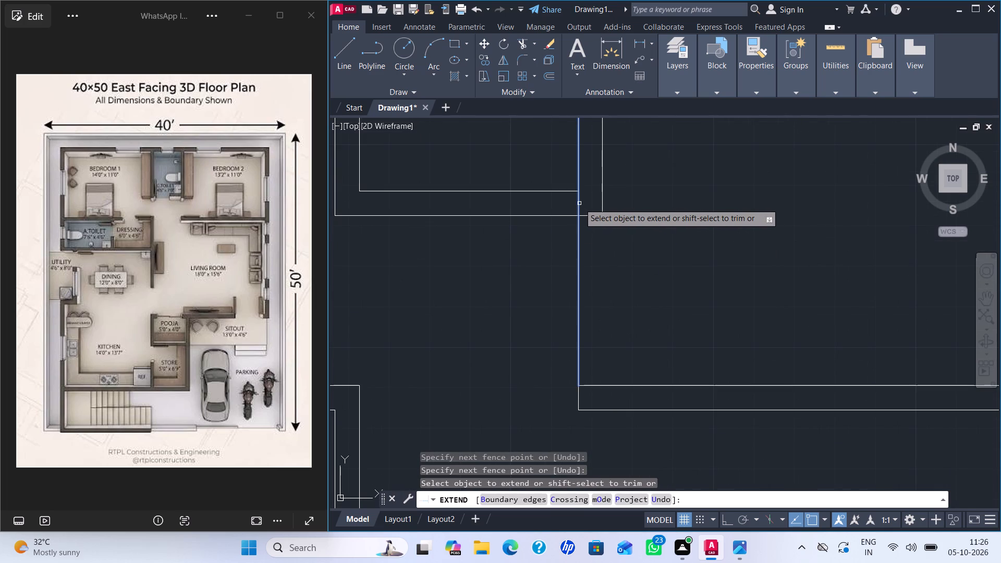
pyautogui.keyDown('shift'); pyautogui.click(579, 203); pyautogui.keyUp('shift')
# Delete both lines of the house's south wall, inside the compound boundary.
pyautogui.scroll(-4, 676, 283)
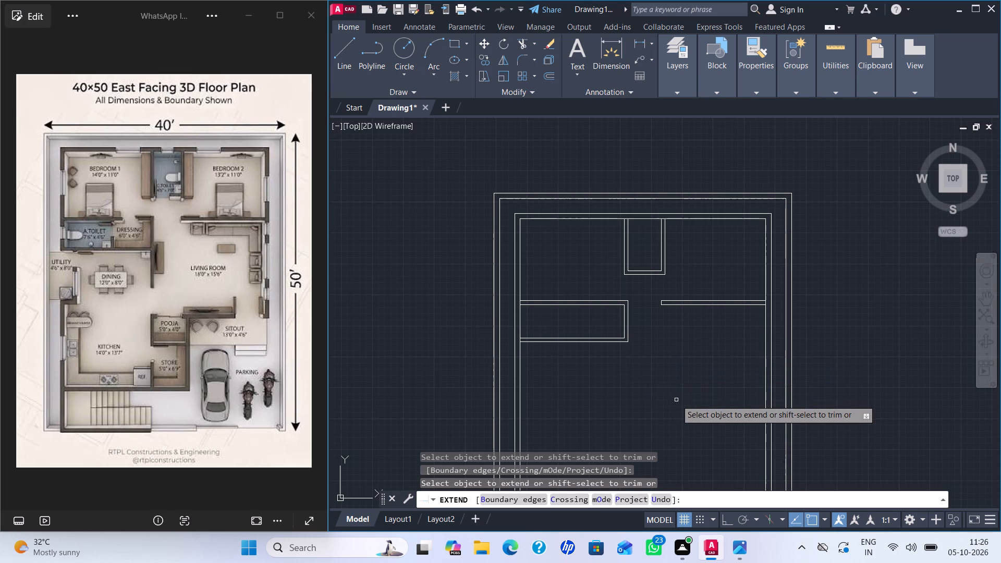
pyautogui.scroll(-1, 676, 400)
pyautogui.moveTo(687, 416); pyautogui.dragTo(681, 371, button='middle')
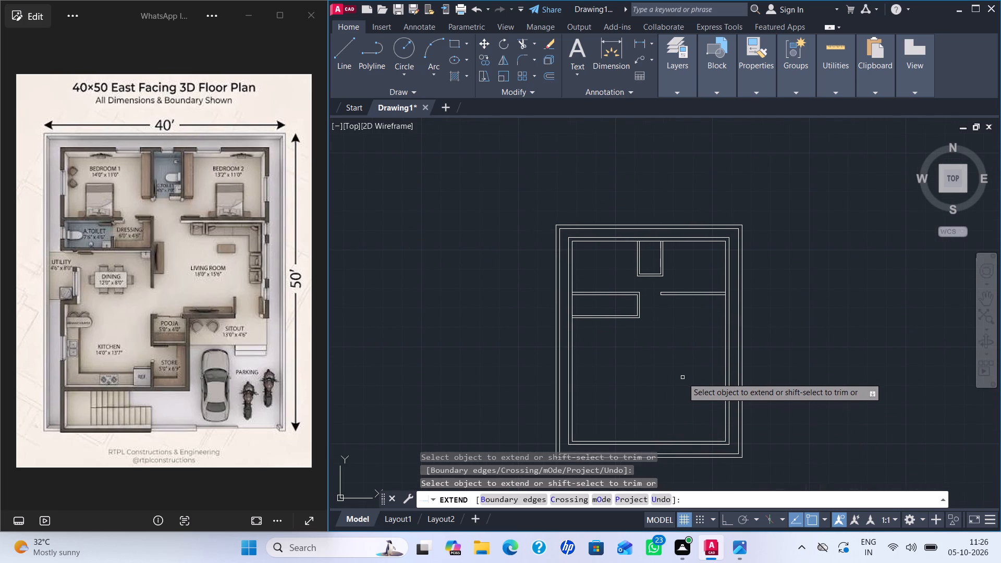
pyautogui.scroll(2, 682, 375)
pyautogui.moveTo(655, 339); pyautogui.dragTo(651, 397, button='middle')
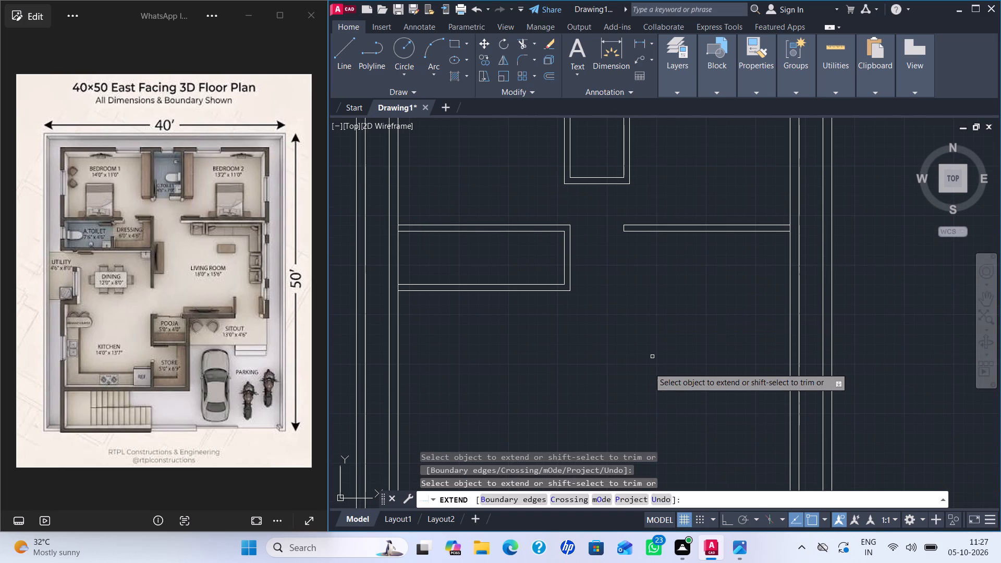
pyautogui.scroll(-1, 640, 382)
pyautogui.moveTo(635, 409); pyautogui.dragTo(620, 326, button='middle')
pyautogui.moveTo(653, 394); pyautogui.dragTo(641, 329, button='middle')
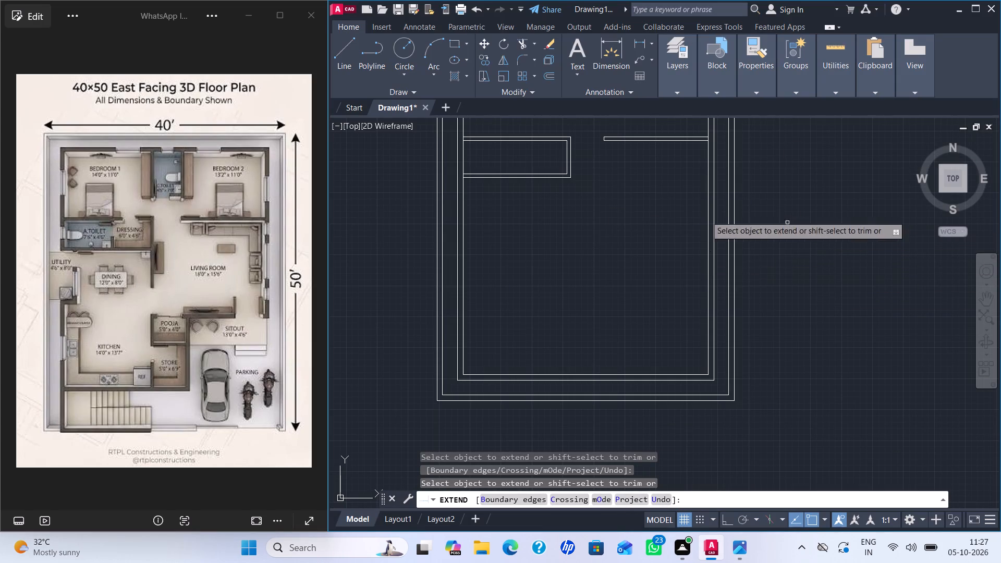
pyautogui.moveTo(552, 273); pyautogui.dragTo(557, 331, button='middle')
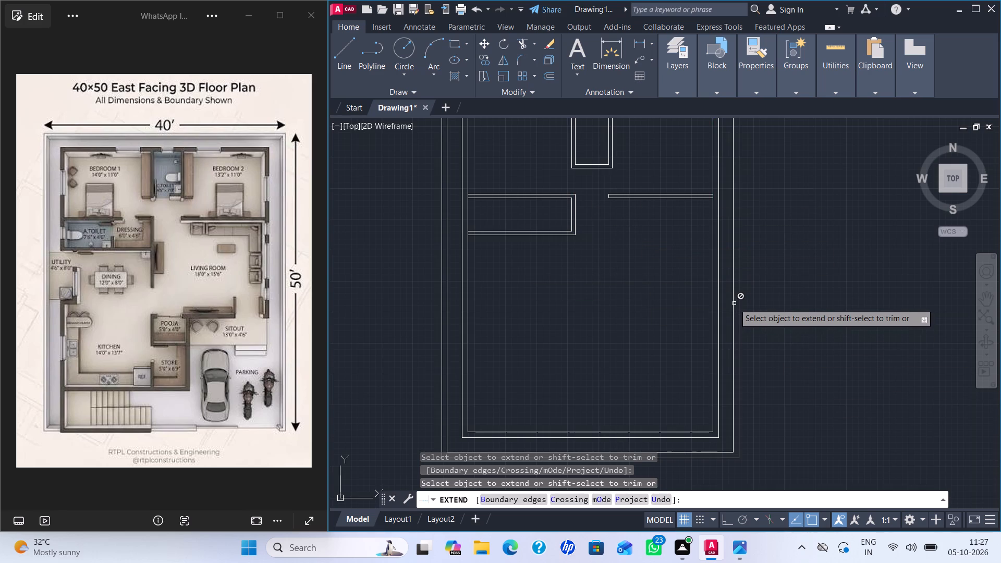
pyautogui.press('Escape')
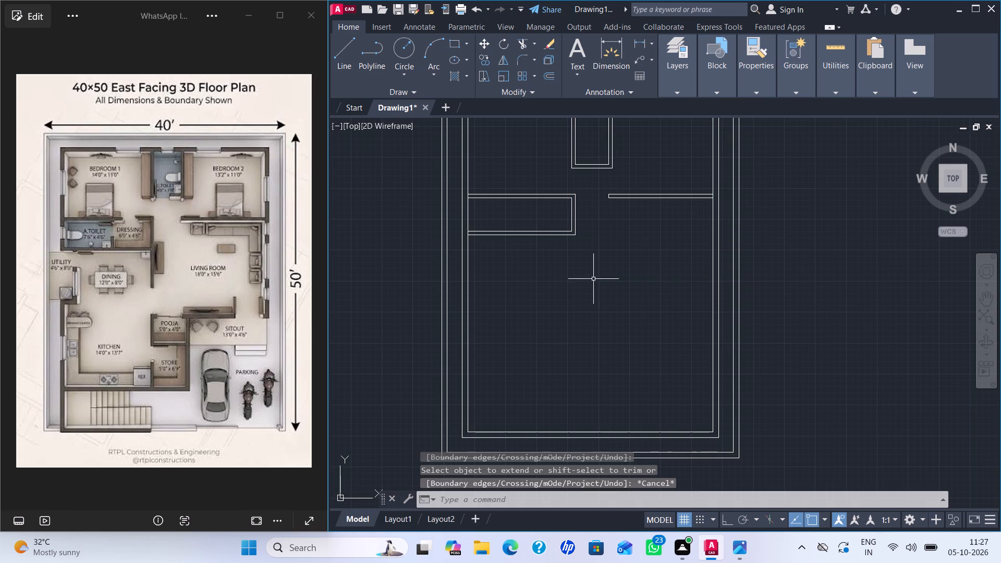
pyautogui.press('Escape')
pyautogui.press('Escape')
pyautogui.press('Escape')
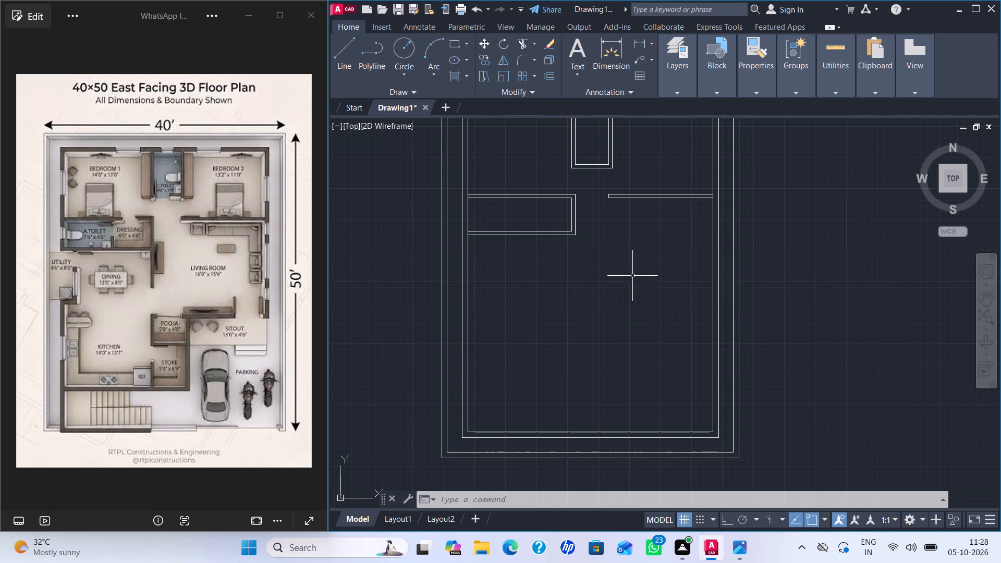
pyautogui.click(630, 432)
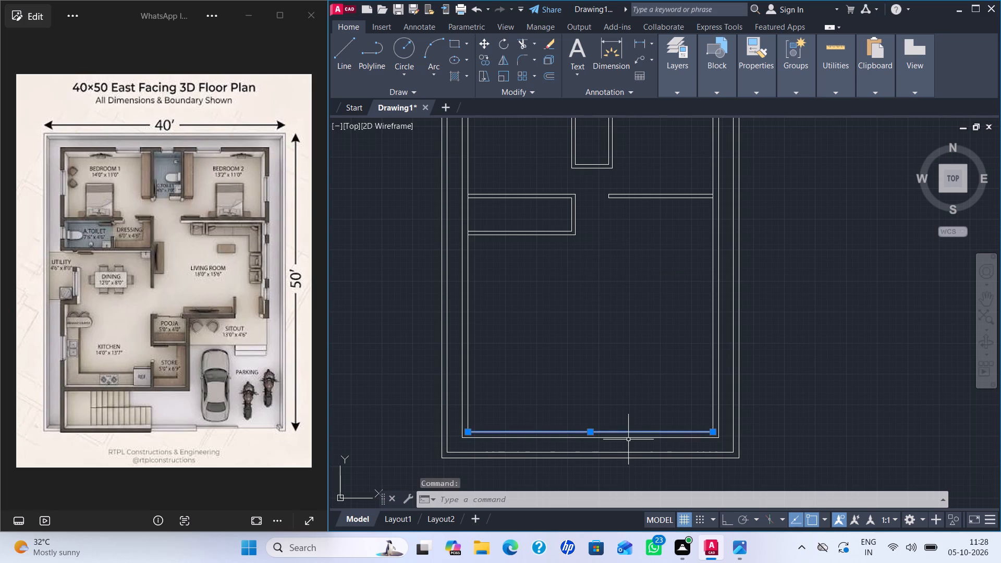
pyautogui.click(628, 439)
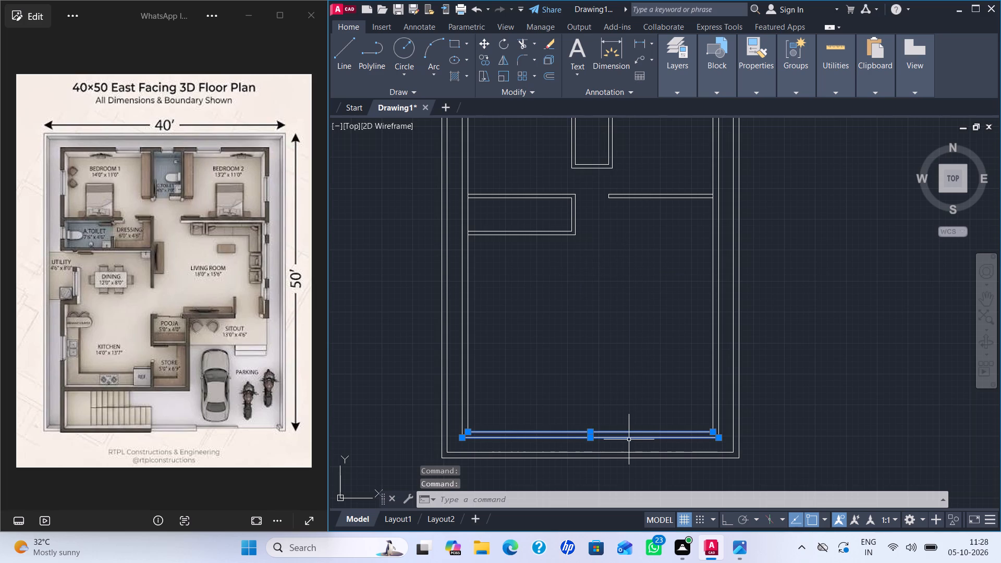
pyautogui.press('Delete')
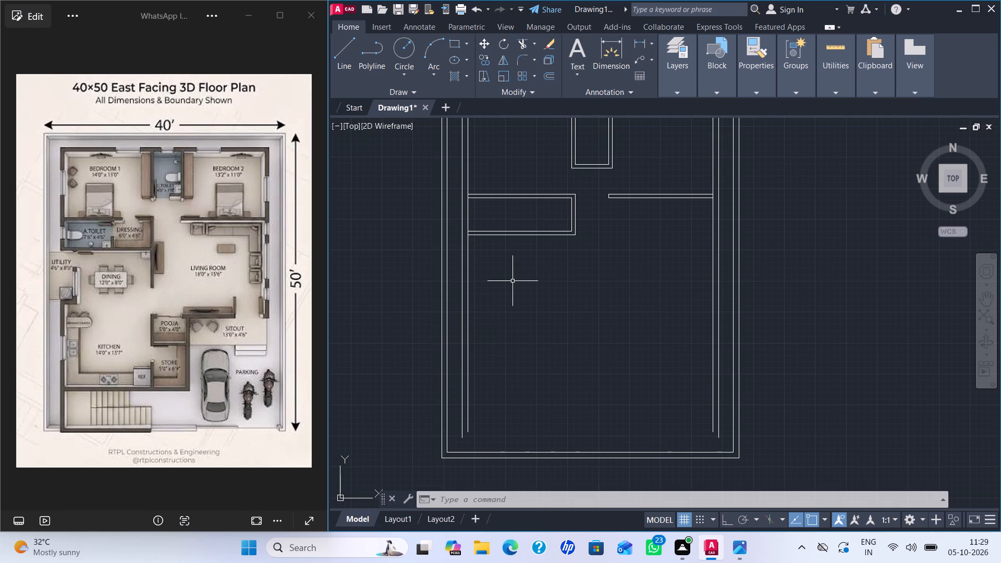
# Draw a vertical wall line running south from the dressing's outer southeast corner, between the dining and living areas.
pyautogui.moveTo(512, 281); pyautogui.dragTo(513, 333, button='middle')
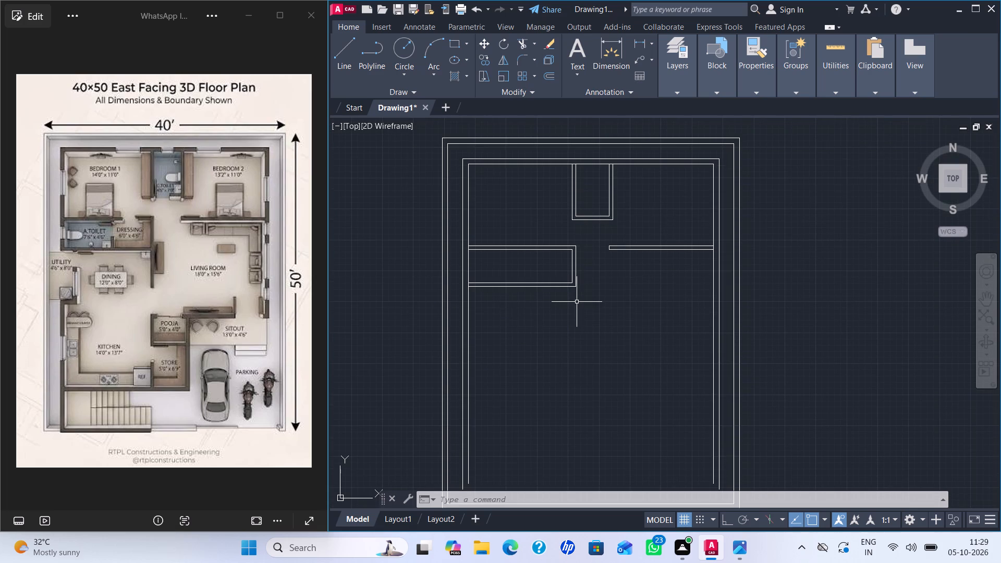
pyautogui.scroll(1, 577, 302)
pyautogui.moveTo(577, 302); pyautogui.dragTo(607, 290, button='middle')
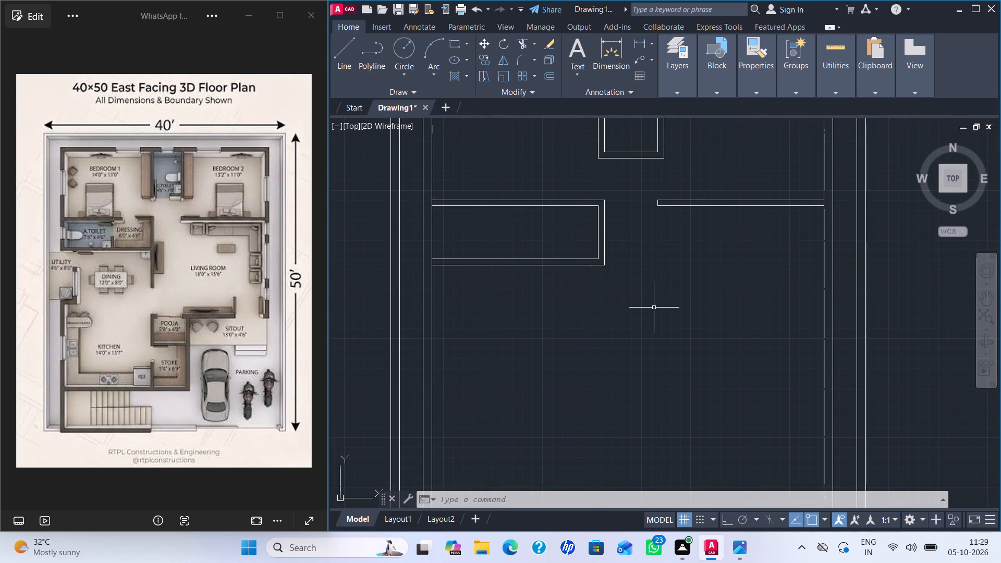
pyautogui.scroll(-1, 658, 303)
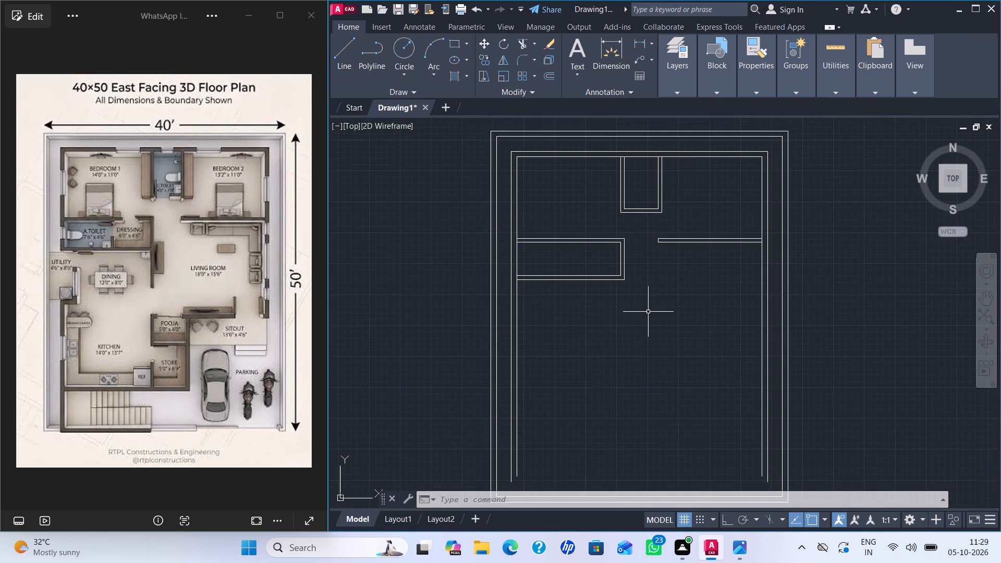
pyautogui.moveTo(648, 312); pyautogui.dragTo(607, 231, button='middle')
pyautogui.moveTo(593, 331); pyautogui.dragTo(584, 305, button='middle')
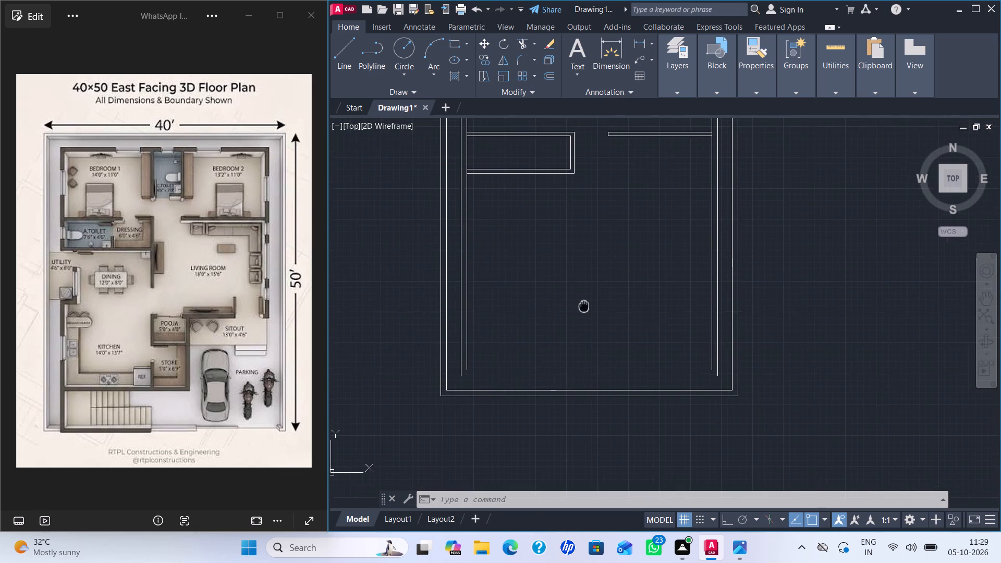
pyautogui.moveTo(584, 305); pyautogui.dragTo(581, 333, button='middle')
pyautogui.moveTo(546, 294); pyautogui.dragTo(553, 338, button='middle')
pyautogui.press('l')
pyautogui.press('Return')
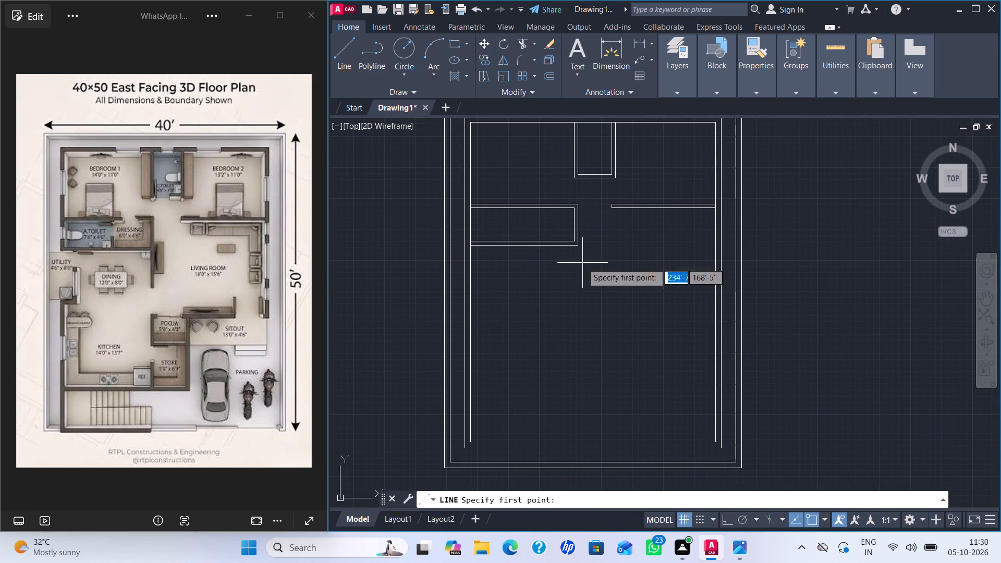
pyautogui.click(577, 247)
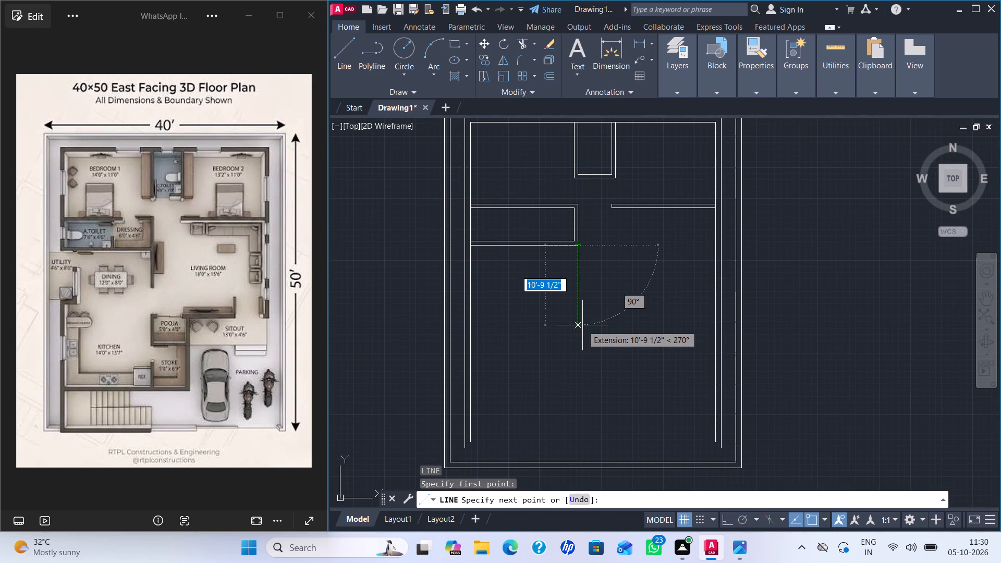
pyautogui.click(583, 297)
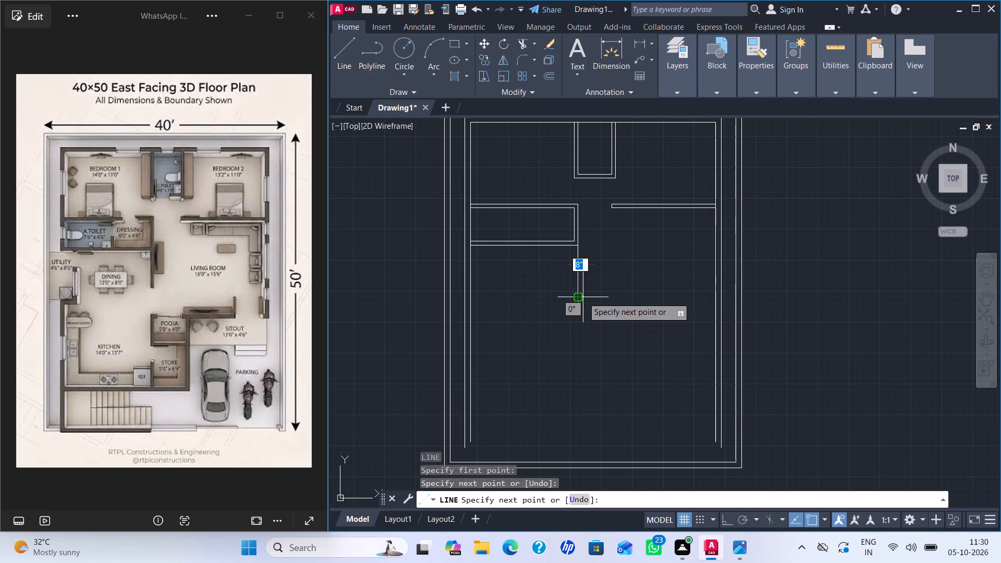
pyautogui.press('Escape')
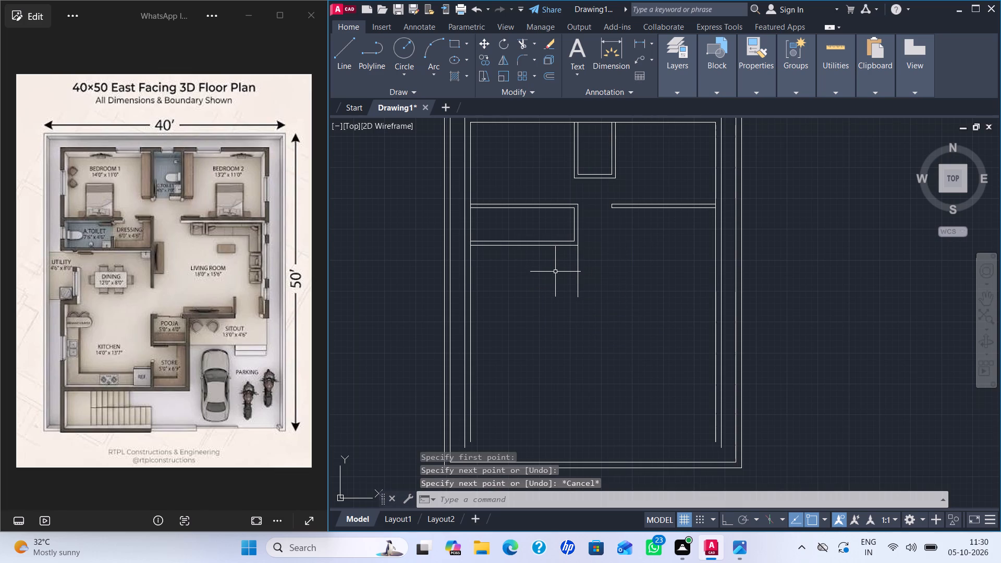
# Offset the new dining–living wall line 6" to the west to form the wall thickness.
pyautogui.press('o')
pyautogui.press('Return')
pyautogui.write('6"')
pyautogui.press('Return')
pyautogui.click(579, 263)
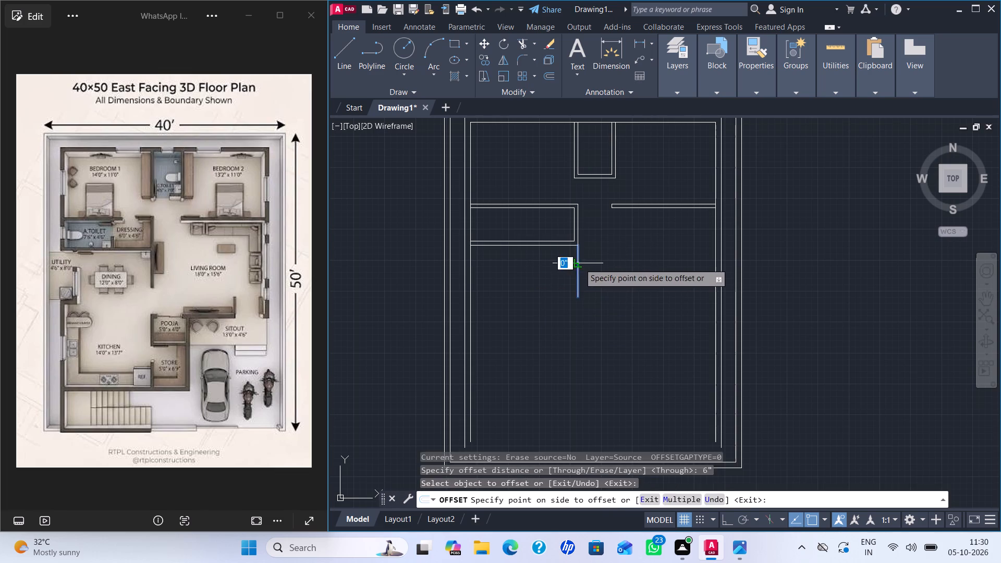
pyautogui.click(498, 280)
pyautogui.press('Escape')
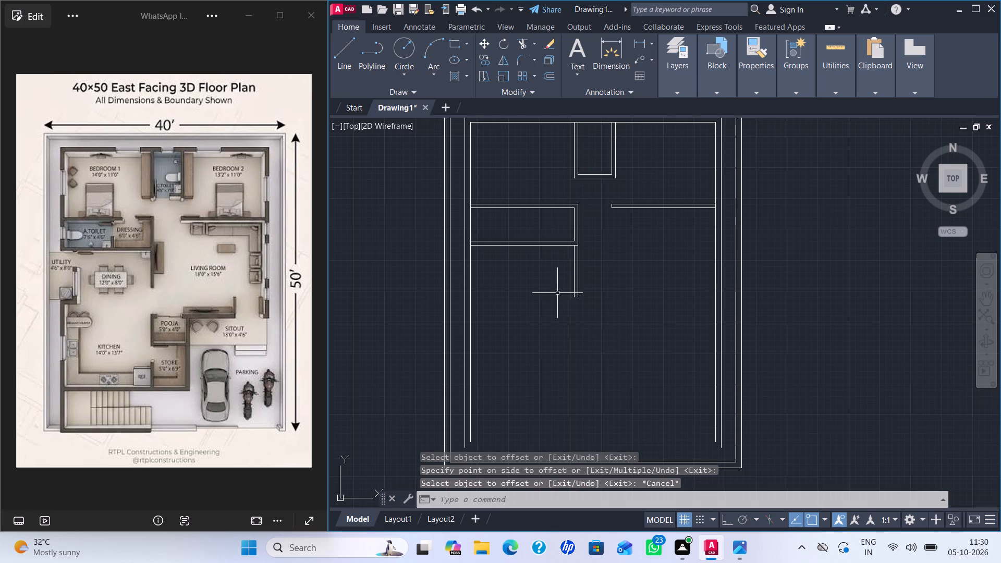
# Offset the west line of the dining–living wall 12' to the west to set the dining room's width.
pyautogui.press('o')
pyautogui.press('Return')
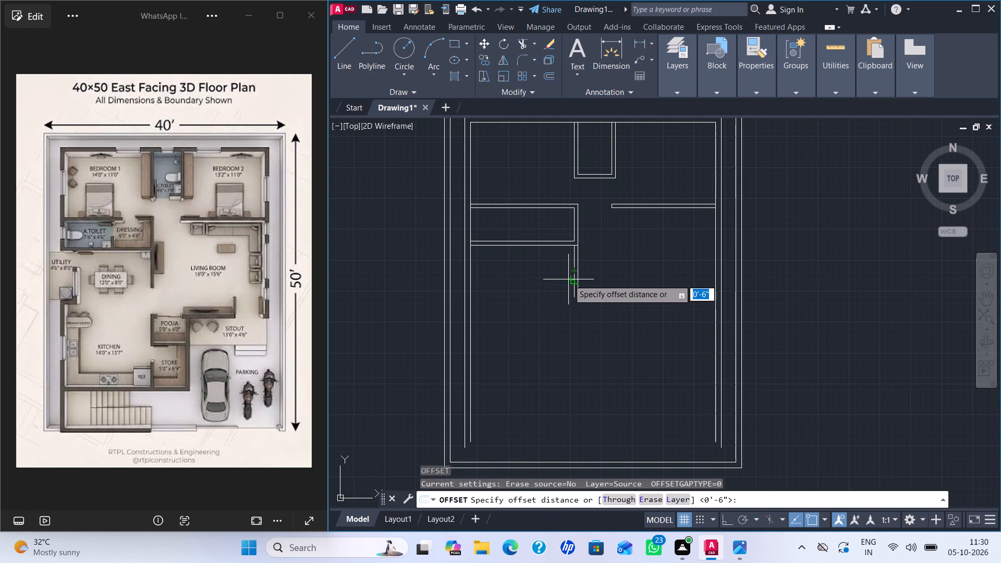
pyautogui.press('1')
pyautogui.press('2')
pyautogui.press("'")
pyautogui.press('Return')
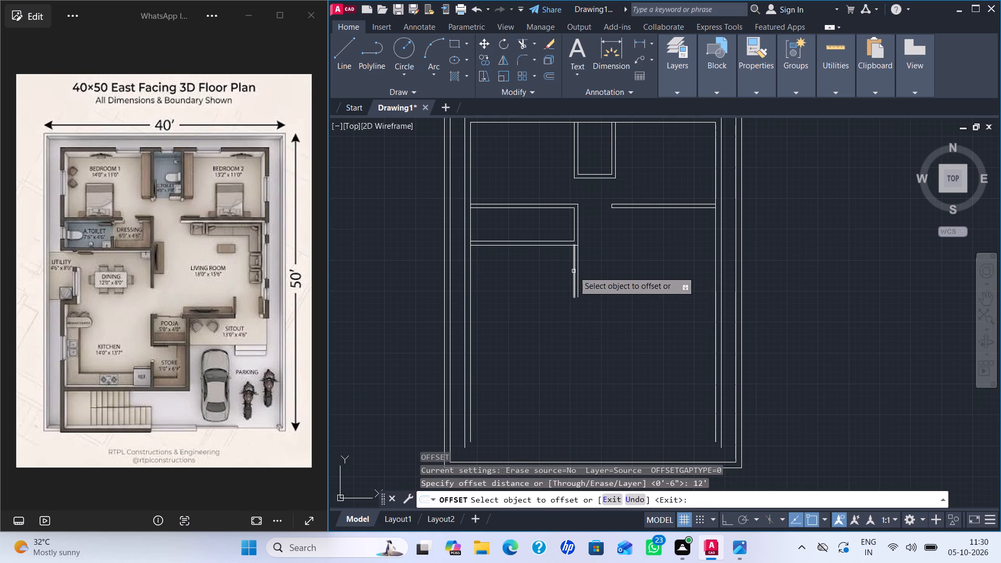
pyautogui.click(573, 271)
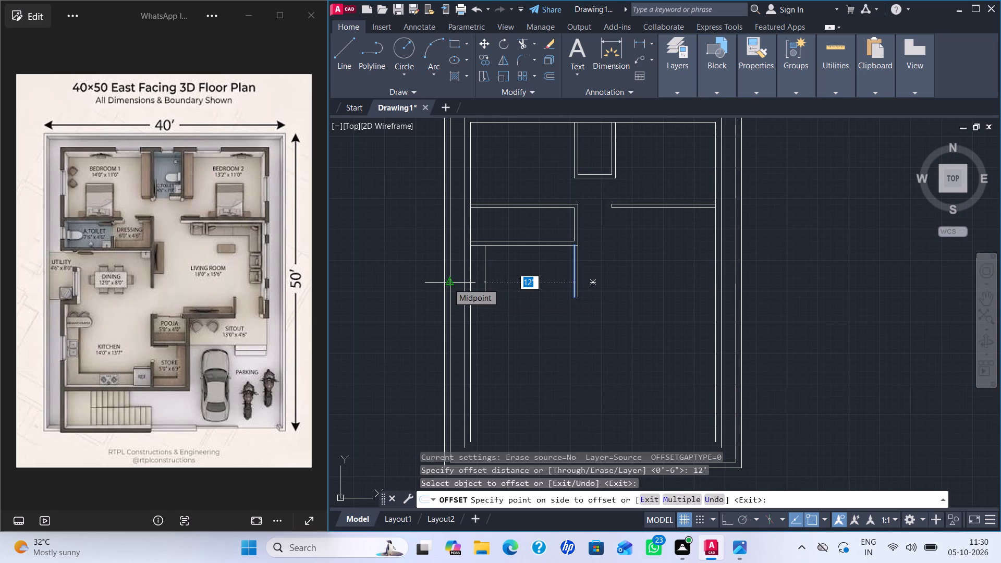
pyautogui.click(421, 282)
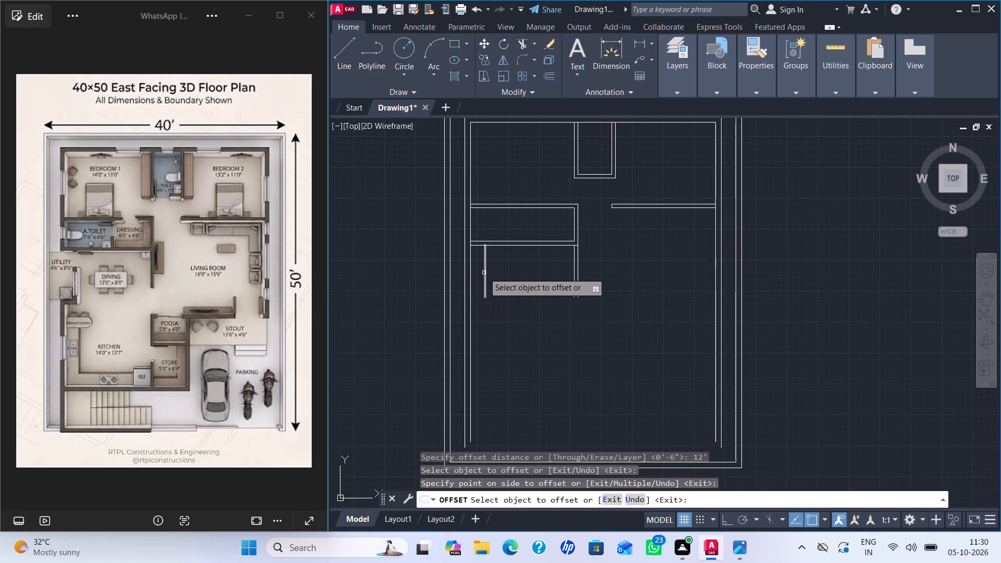
# Offset the new dining west line 9" further west to form the wall thickness.
pyautogui.click(484, 271)
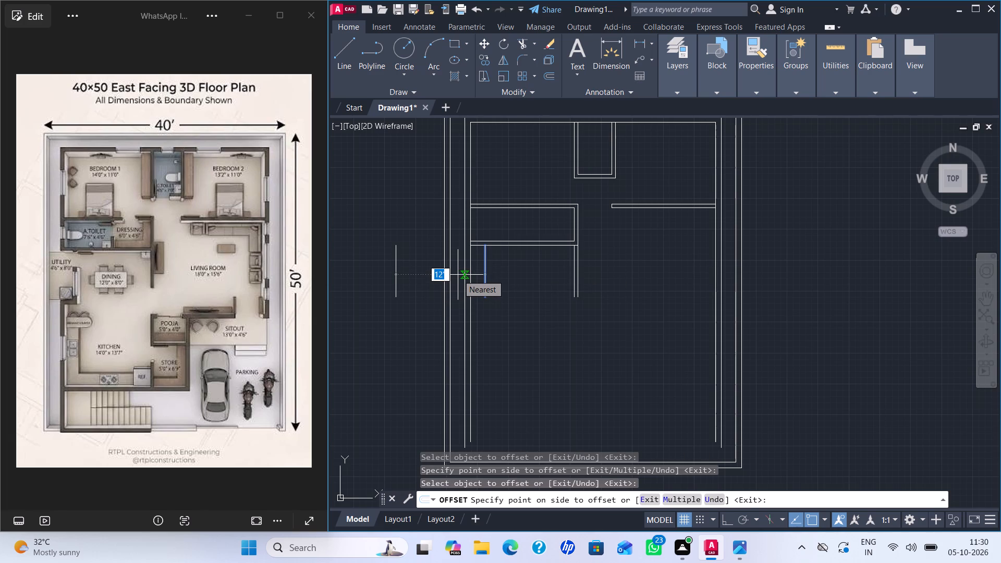
pyautogui.write('9"')
pyautogui.press('Return')
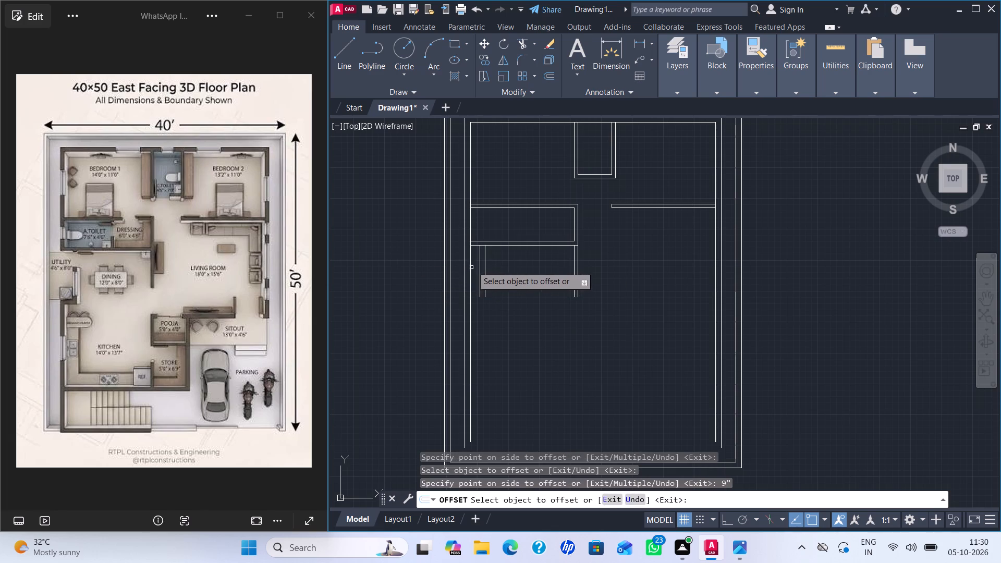
pyautogui.press('Escape')
# Extend the lower line of the attached toilet's south wall across to the outer face of the house's west wall.
pyautogui.press('t')
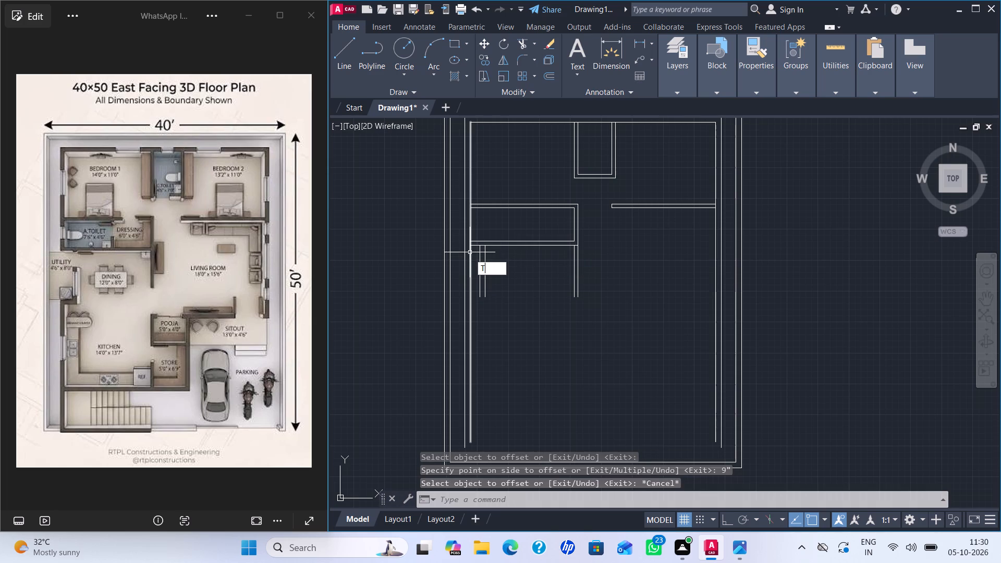
pyautogui.press('r')
pyautogui.press('Return')
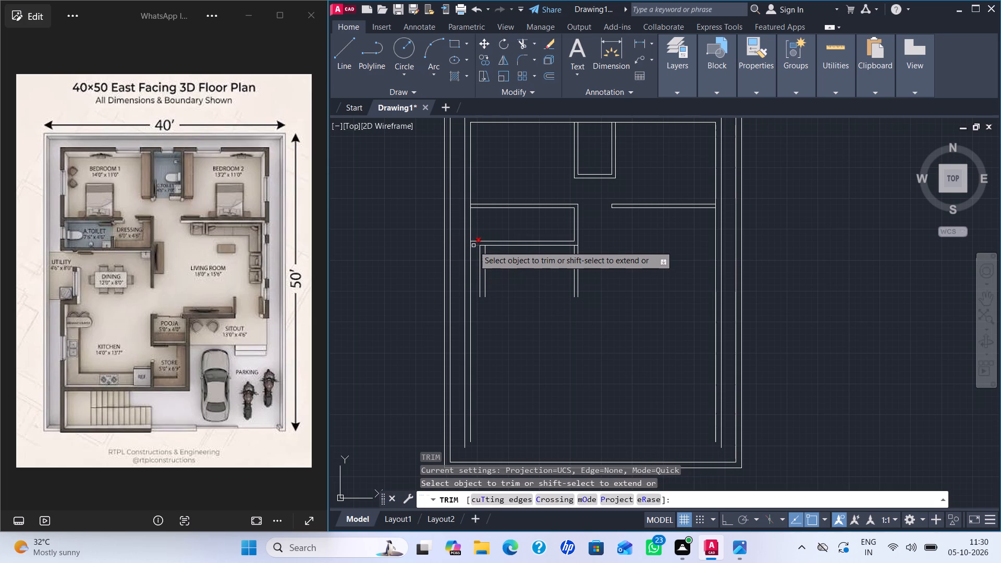
pyautogui.keyDown('shift'); pyautogui.click(477, 246); pyautogui.keyUp('shift')
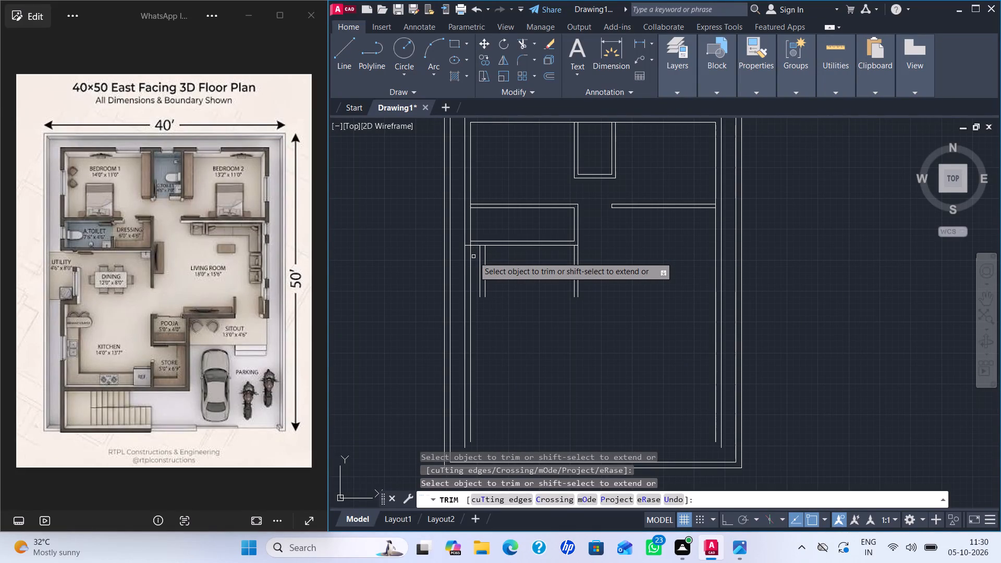
pyautogui.scroll(1, 473, 256)
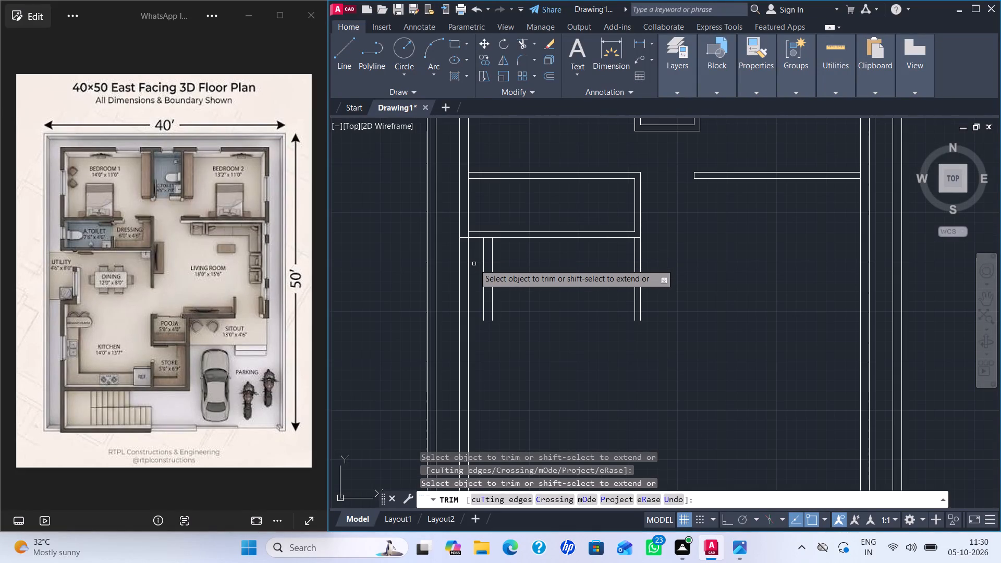
pyautogui.scroll(-1, 474, 264)
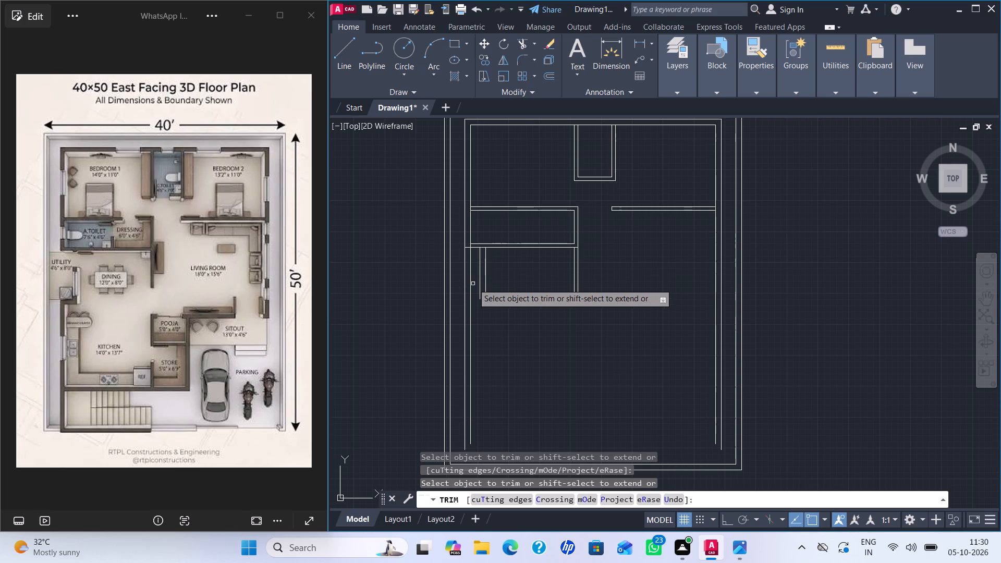
pyautogui.scroll(1, 498, 312)
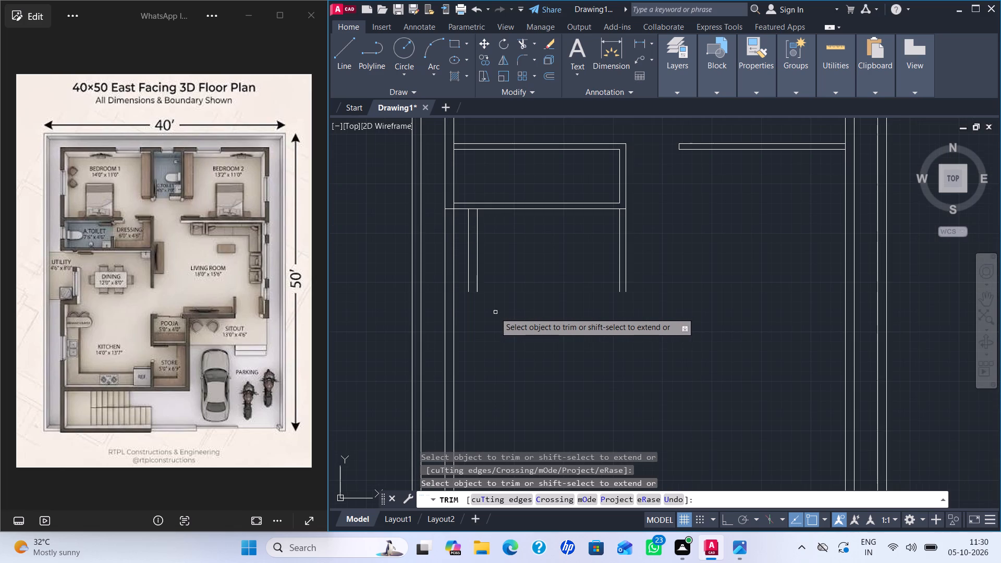
pyautogui.press('Escape')
pyautogui.press('Escape')
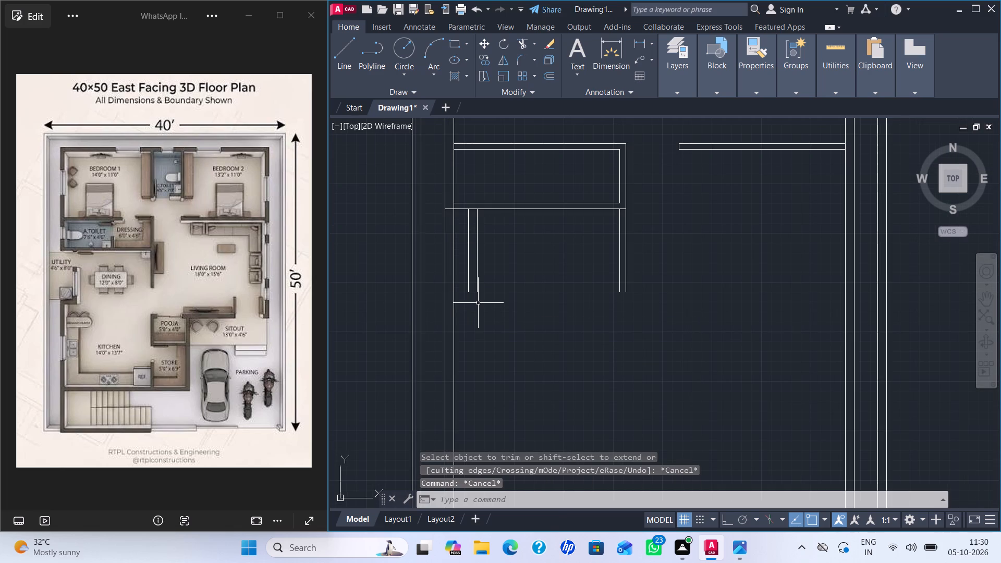
pyautogui.moveTo(478, 302); pyautogui.dragTo(504, 317, button='middle')
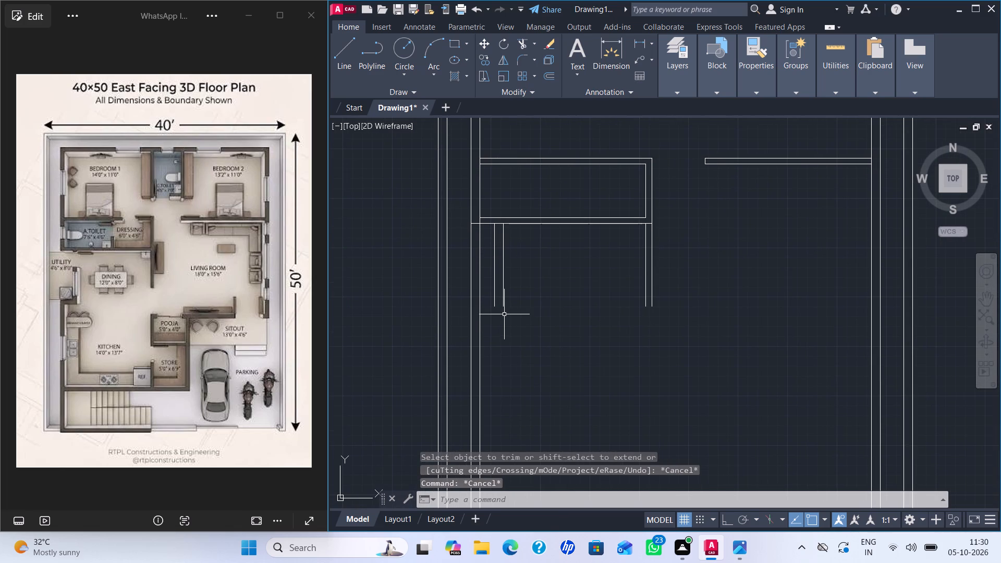
pyautogui.press('Escape')
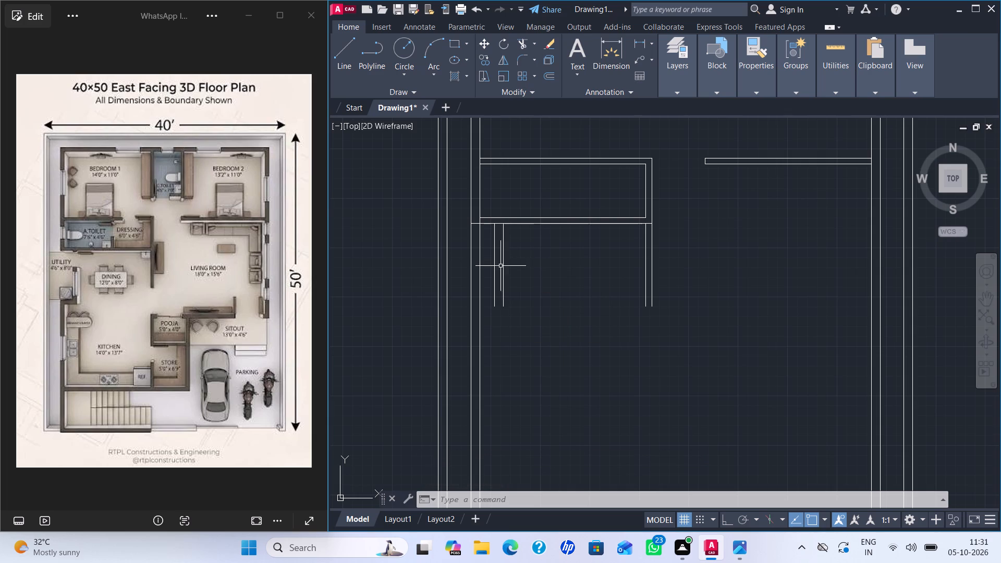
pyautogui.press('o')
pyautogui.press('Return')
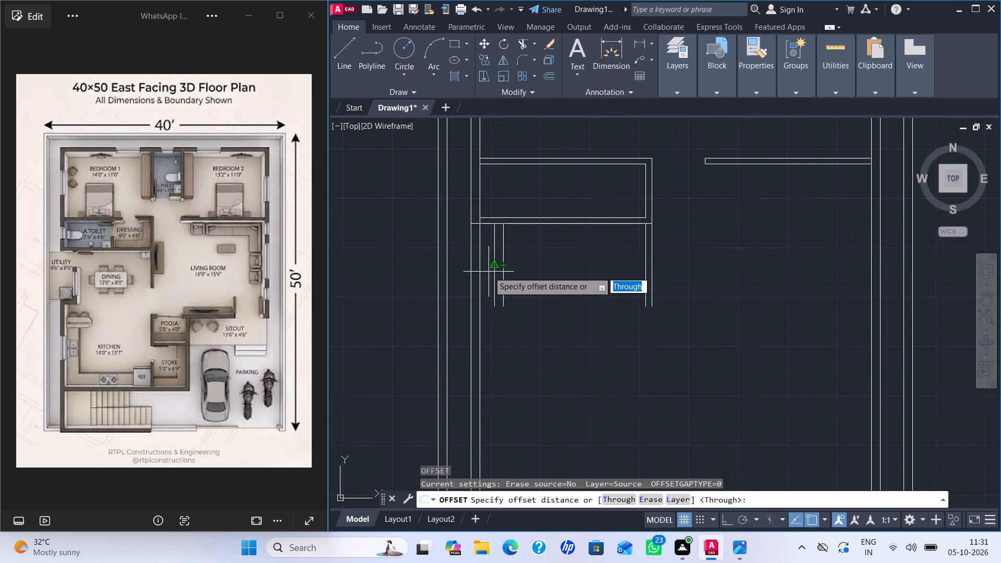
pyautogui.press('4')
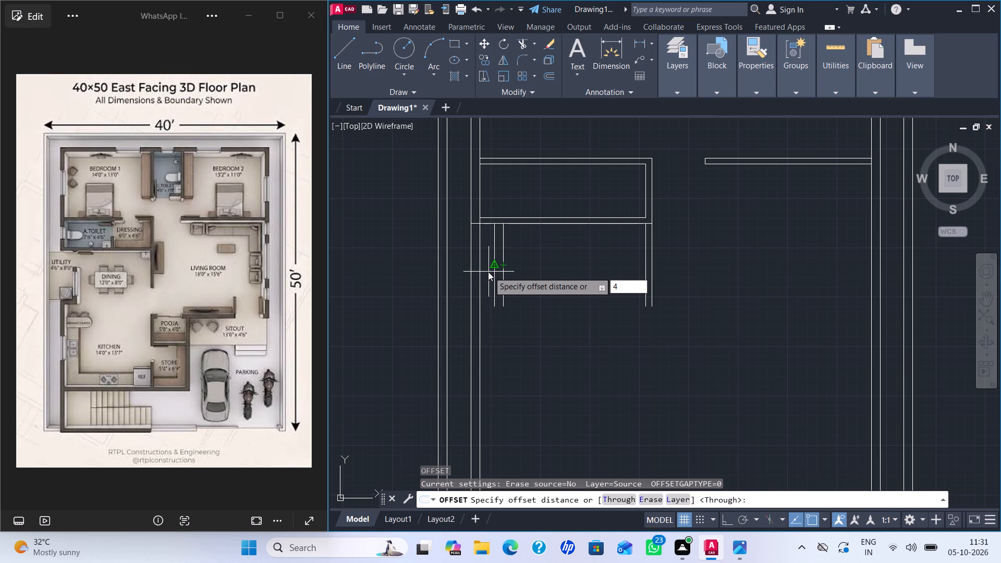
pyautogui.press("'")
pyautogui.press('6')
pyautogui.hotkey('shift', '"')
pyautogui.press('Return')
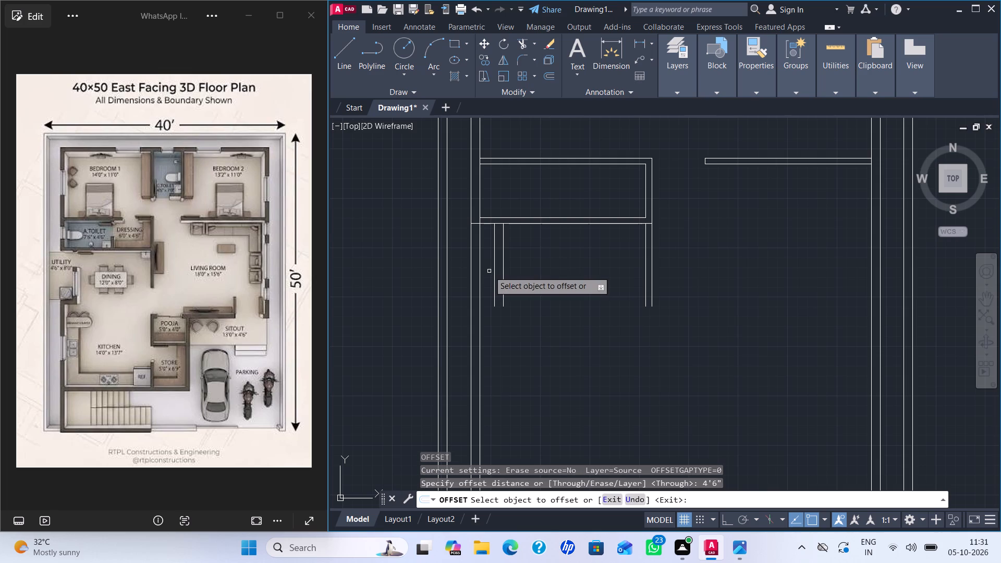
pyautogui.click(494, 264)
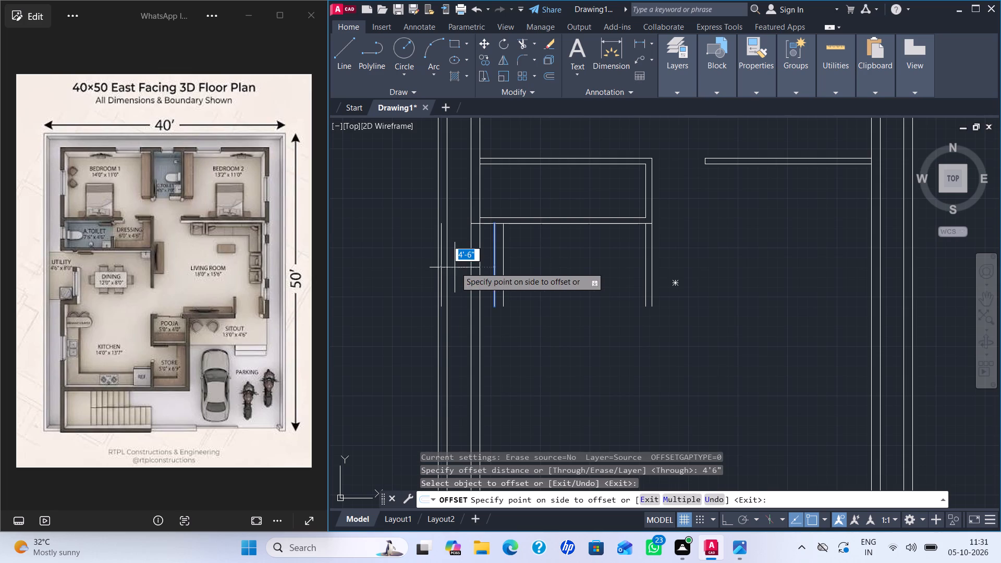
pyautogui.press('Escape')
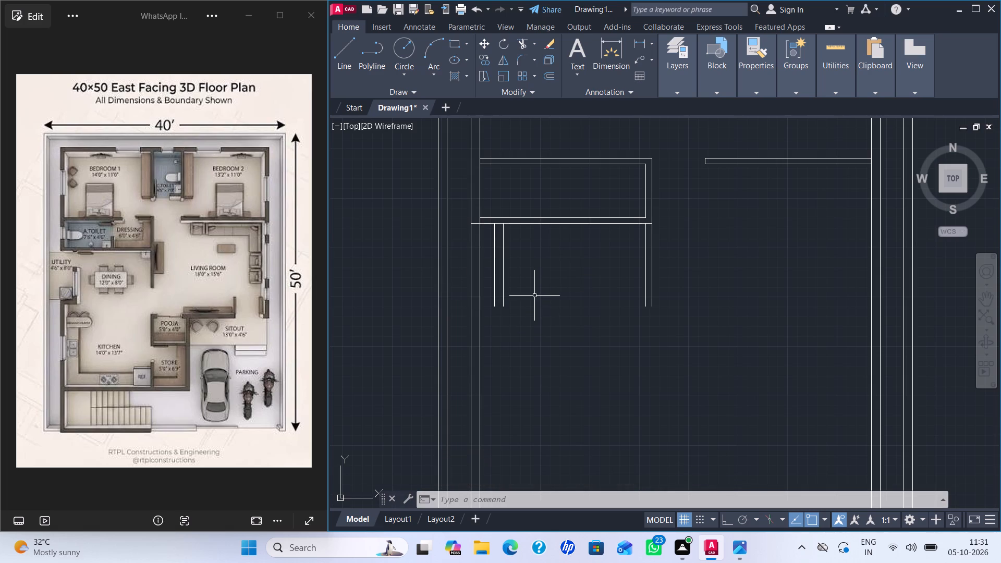
# Offset the lower line of the toilet and dressing south wall 8' to the south to set the dining depth.
pyautogui.press('o')
pyautogui.press('Return')
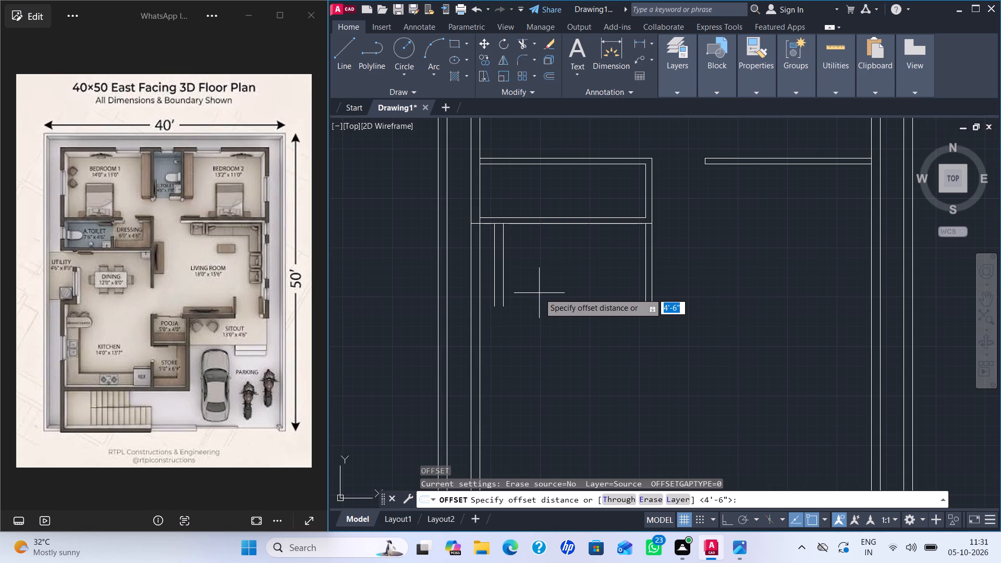
pyautogui.write("8'")
pyautogui.press('Return')
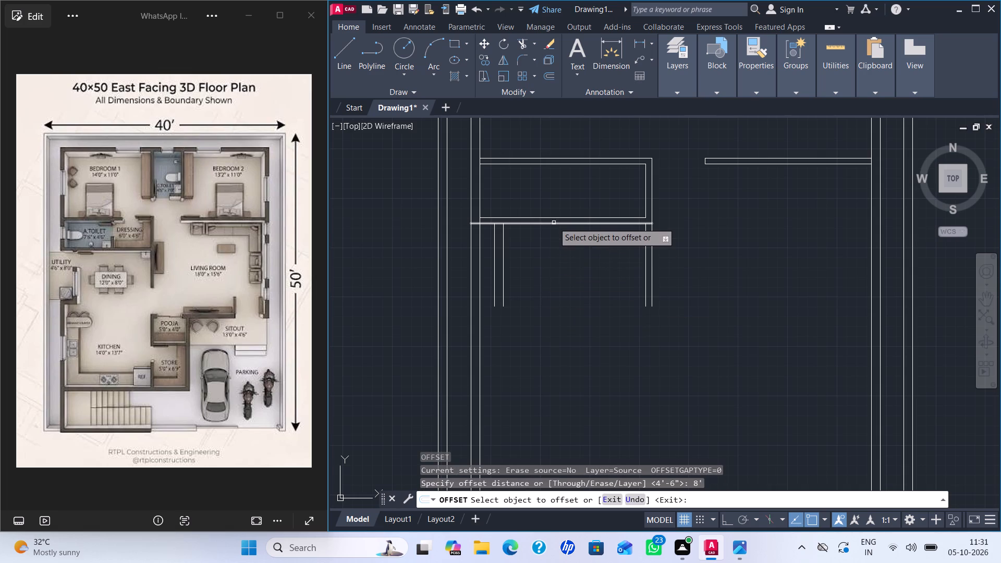
pyautogui.click(554, 223)
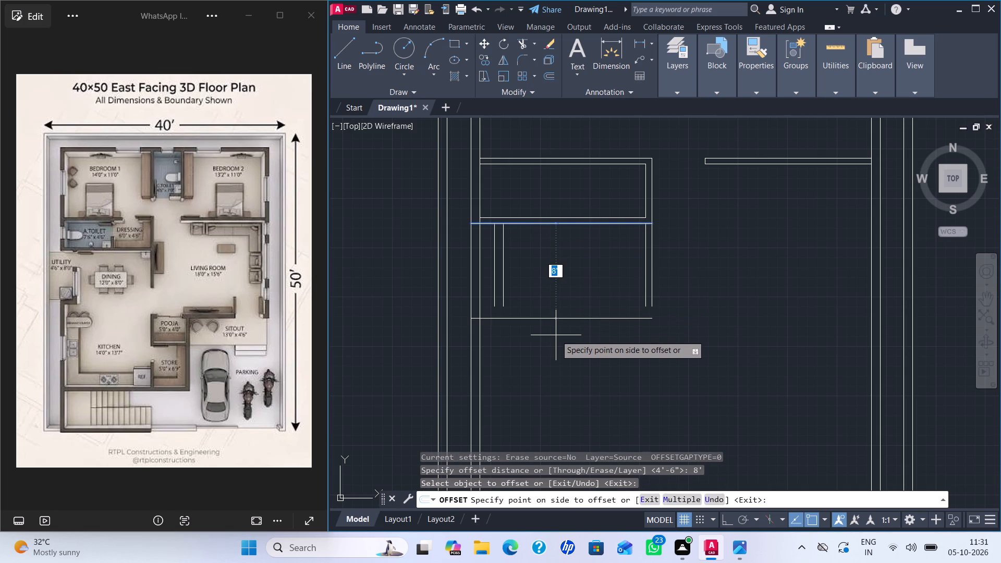
pyautogui.click(556, 335)
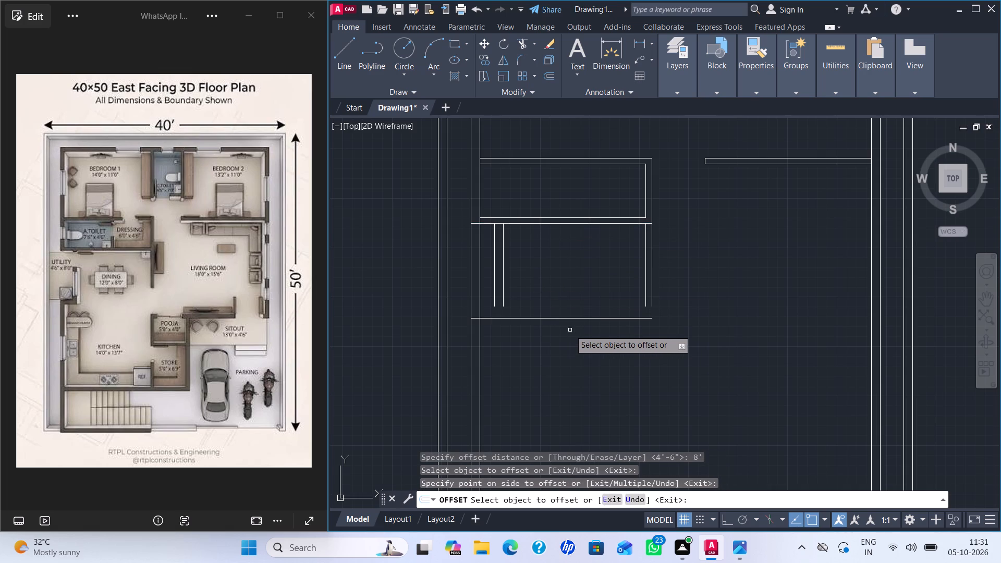
pyautogui.press('Escape')
pyautogui.press('Escape')
# Extend both lines of the dining room's west wall south to the new horizontal line.
pyautogui.press('e')
pyautogui.press('x')
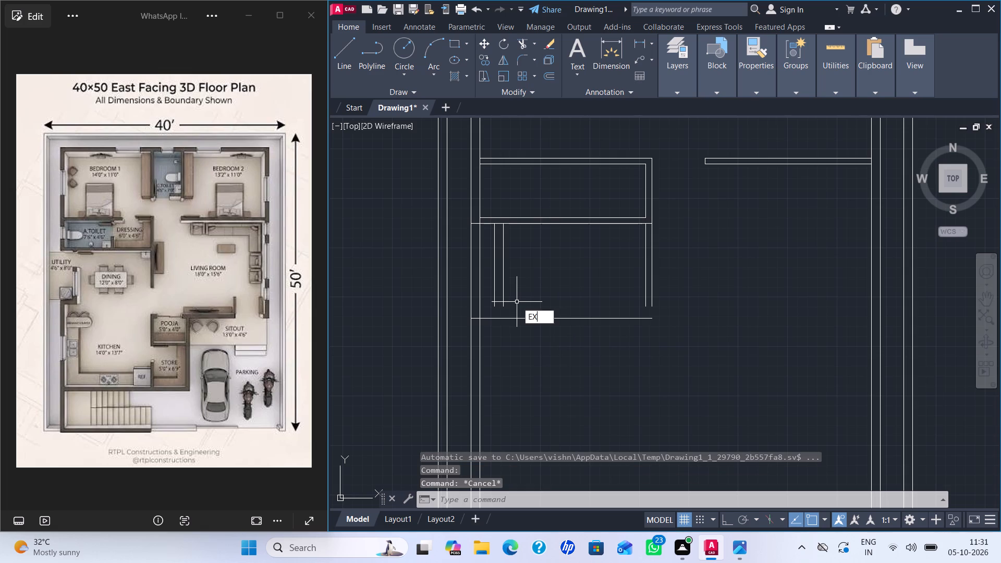
pyautogui.press('Return')
pyautogui.click(503, 295)
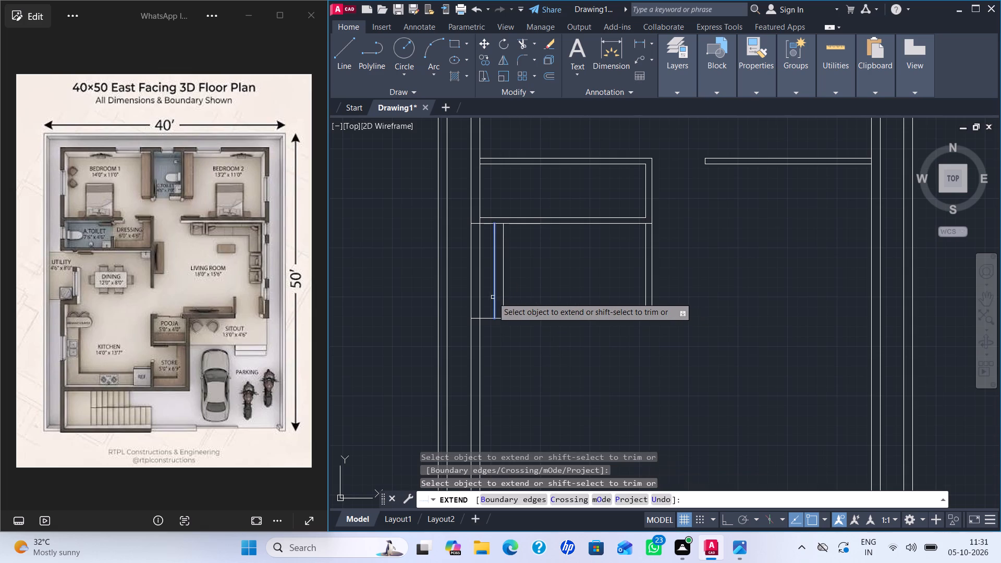
pyautogui.click(493, 297)
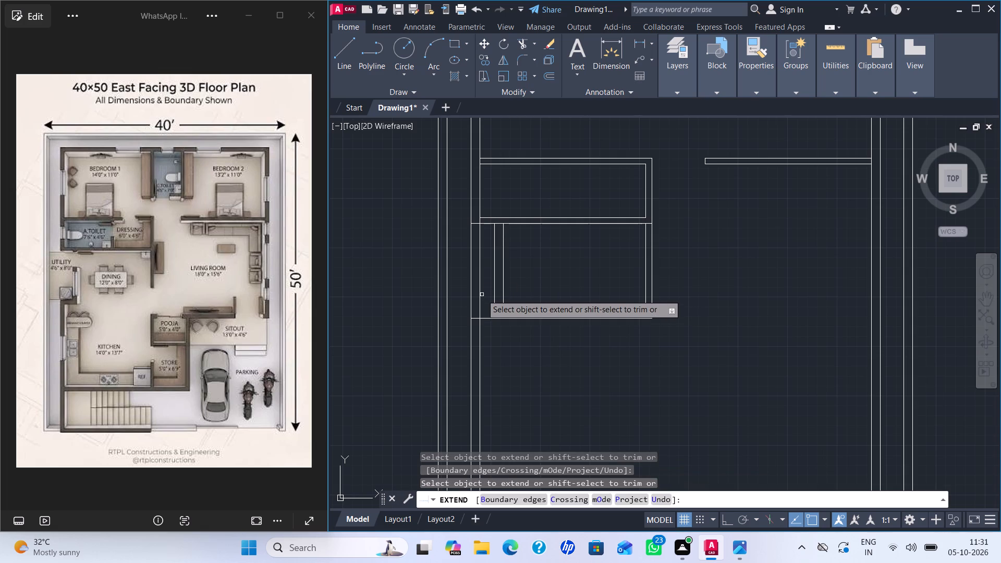
# Trim both lines of the house's west wall beside the dining area, including the leftover stub at the toilet's southwest corner.
pyautogui.keyDown('shift'); pyautogui.moveTo(482, 293); pyautogui.dragTo(466, 294); pyautogui.keyUp('shift')
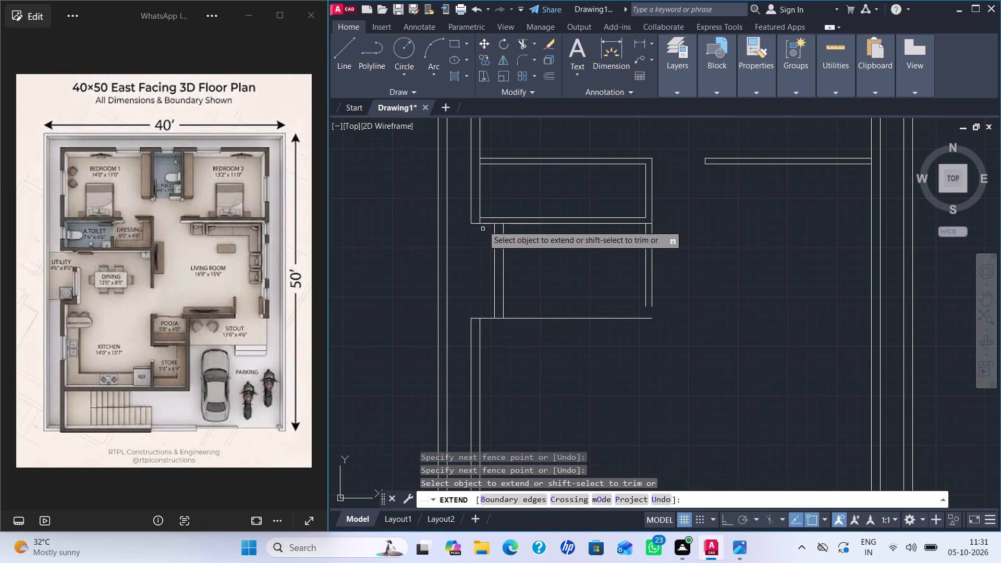
pyautogui.scroll(3, 483, 220)
pyautogui.keyDown('shift'); pyautogui.click(469, 225); pyautogui.keyUp('shift')
# Extend both lines of the dining–living wall south to the dining room's new south line.
pyautogui.scroll(-3, 589, 347)
pyautogui.moveTo(605, 324); pyautogui.dragTo(531, 241, button='middle')
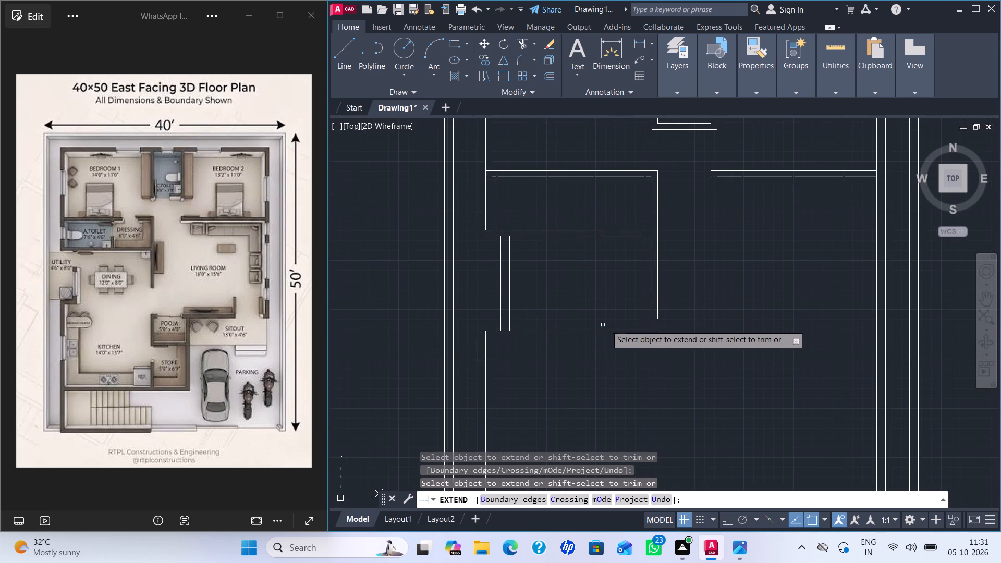
pyautogui.click(651, 309)
pyautogui.click(657, 307)
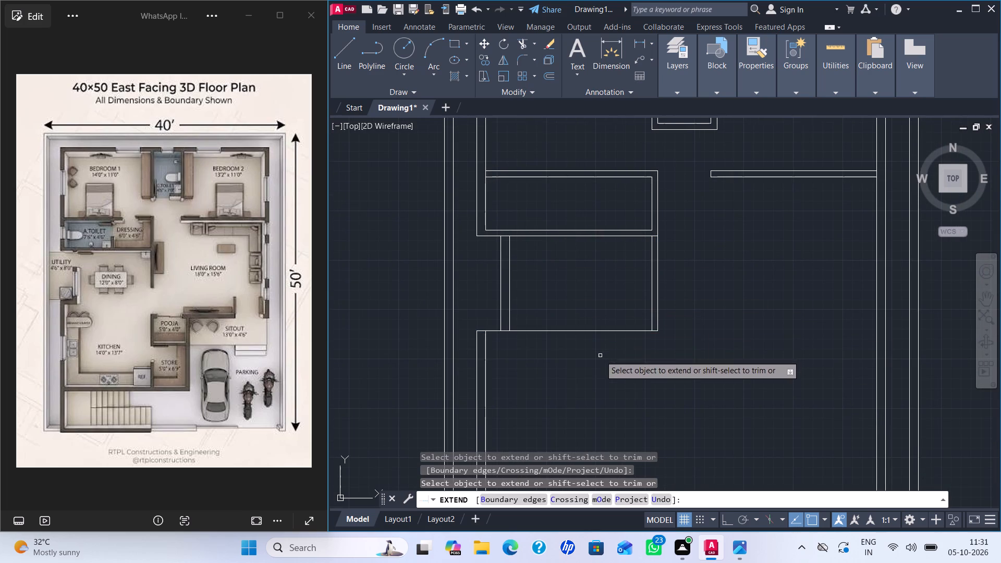
pyautogui.press('Escape')
# Offset the dining room's south line 6" to the south to form the wall thickness.
pyautogui.press('o')
pyautogui.press('Return')
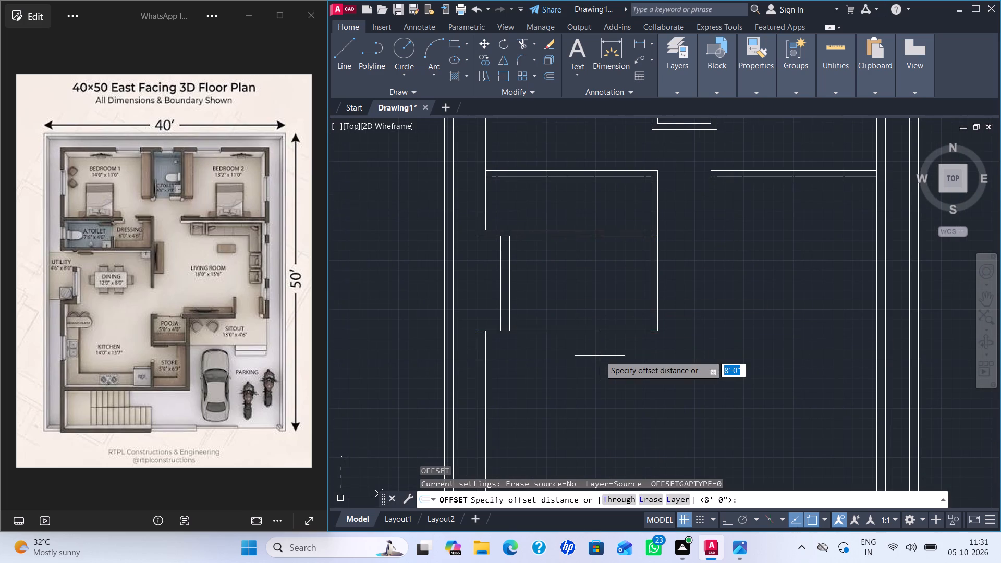
pyautogui.press('6')
pyautogui.hotkey('shift', '"')
pyautogui.press('Return')
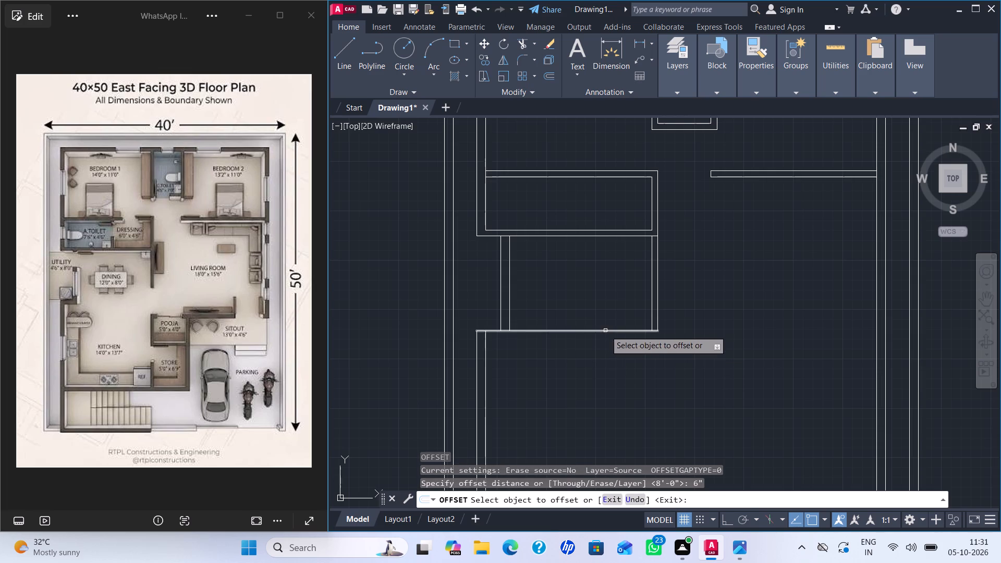
pyautogui.click(605, 331)
pyautogui.click(600, 368)
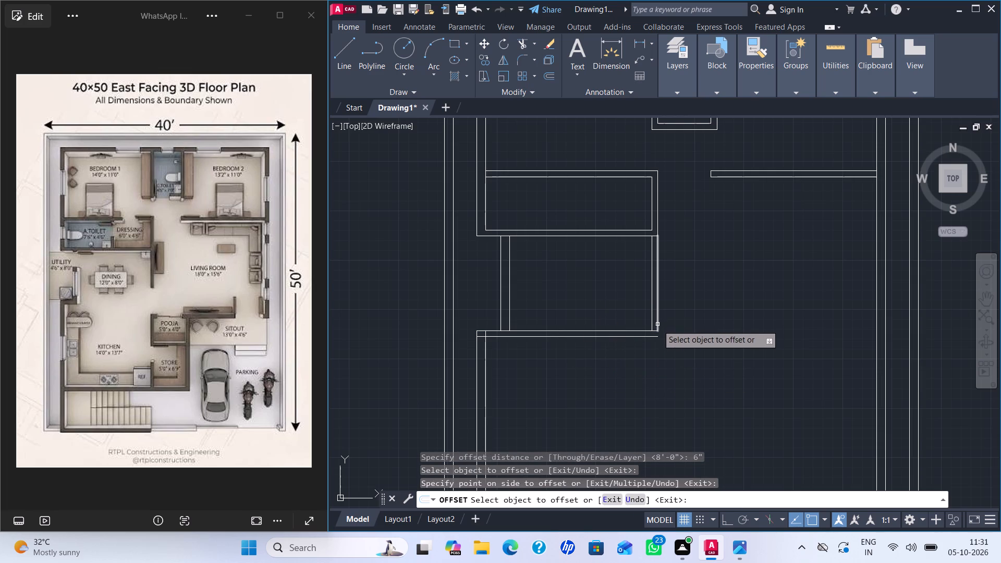
pyautogui.press('Escape')
pyautogui.press('Escape')
pyautogui.press('Escape')
# Extend the outer east line of the dining–living wall to the lower line of the dining south wall.
pyautogui.press('e')
pyautogui.press('x')
pyautogui.press('Return')
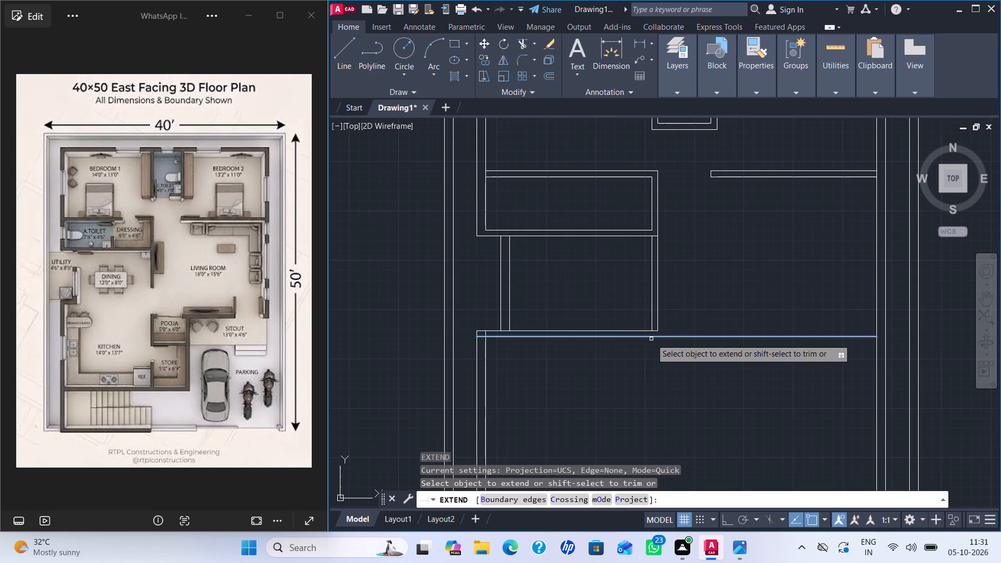
pyautogui.click(656, 324)
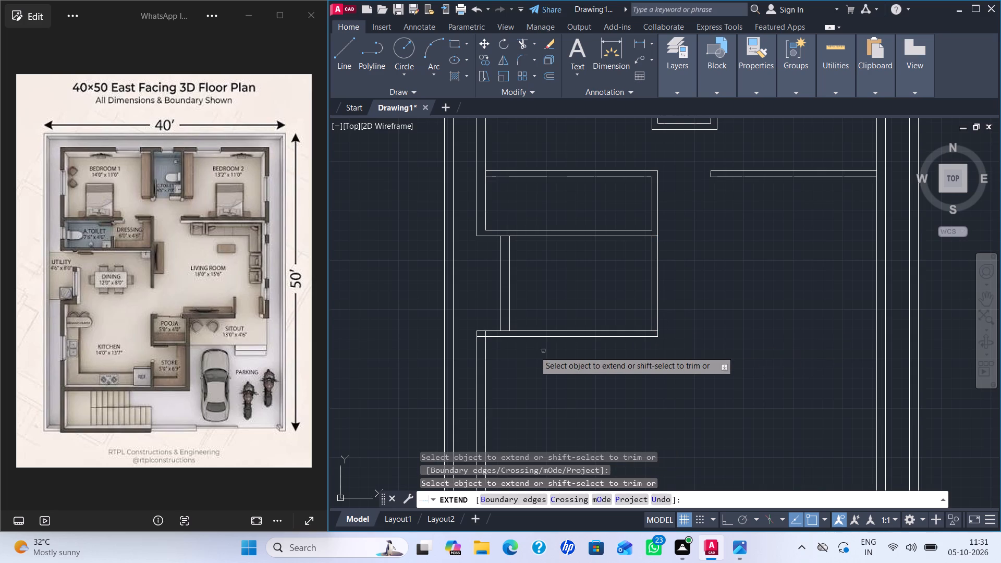
# Trim the overlapping line stubs at the dining south wall's southeast corner and at its junction with the house's west wall.
pyautogui.keyDown('shift'); pyautogui.scroll(3, 652, 350); pyautogui.keyUp('shift')
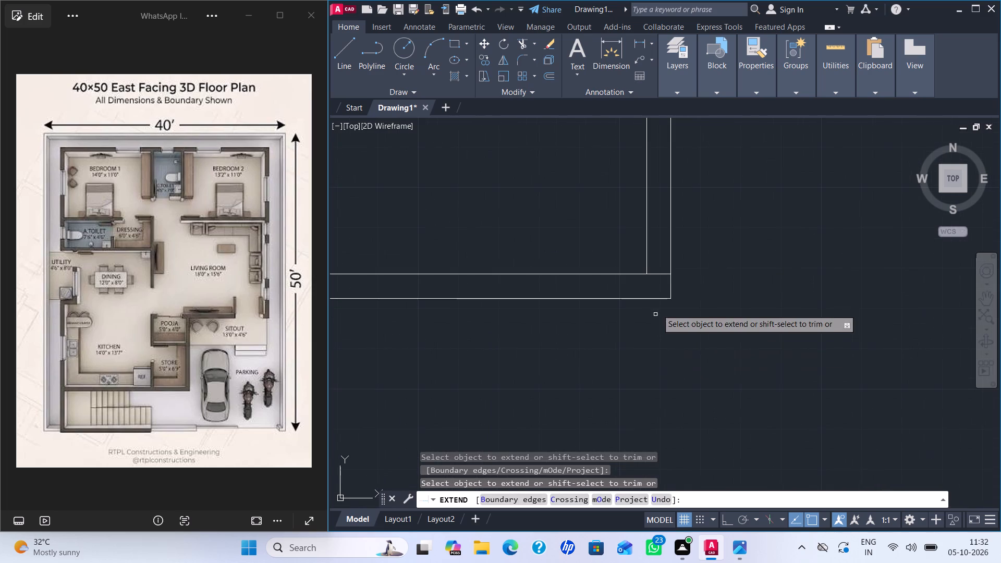
pyautogui.keyDown('shift'); pyautogui.click(661, 273); pyautogui.keyUp('shift')
pyautogui.scroll(-3, 577, 353)
pyautogui.moveTo(499, 357); pyautogui.dragTo(666, 351, button='middle')
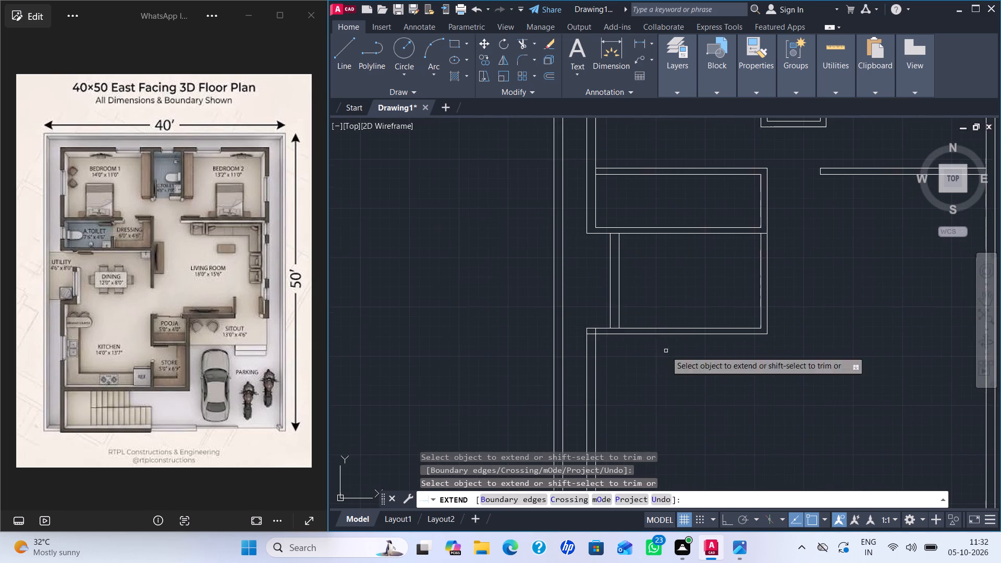
pyautogui.scroll(3, 601, 344)
pyautogui.keyDown('shift'); pyautogui.moveTo(596, 288); pyautogui.dragTo(558, 335); pyautogui.keyUp('shift')
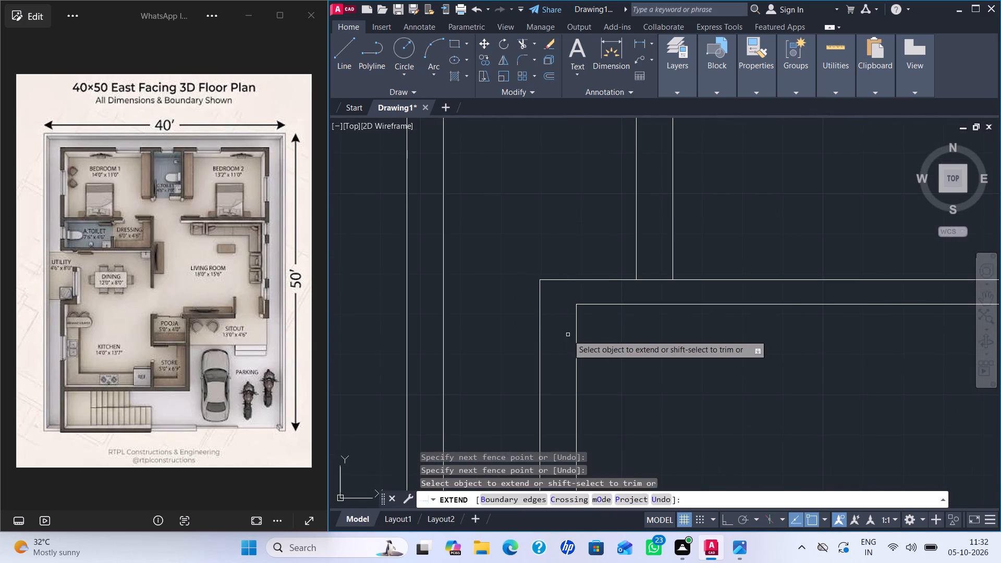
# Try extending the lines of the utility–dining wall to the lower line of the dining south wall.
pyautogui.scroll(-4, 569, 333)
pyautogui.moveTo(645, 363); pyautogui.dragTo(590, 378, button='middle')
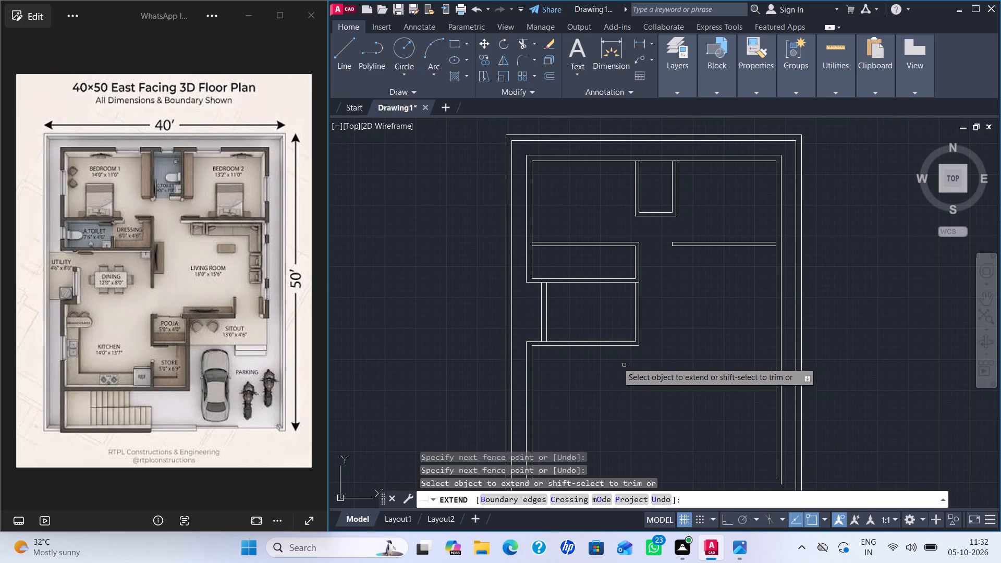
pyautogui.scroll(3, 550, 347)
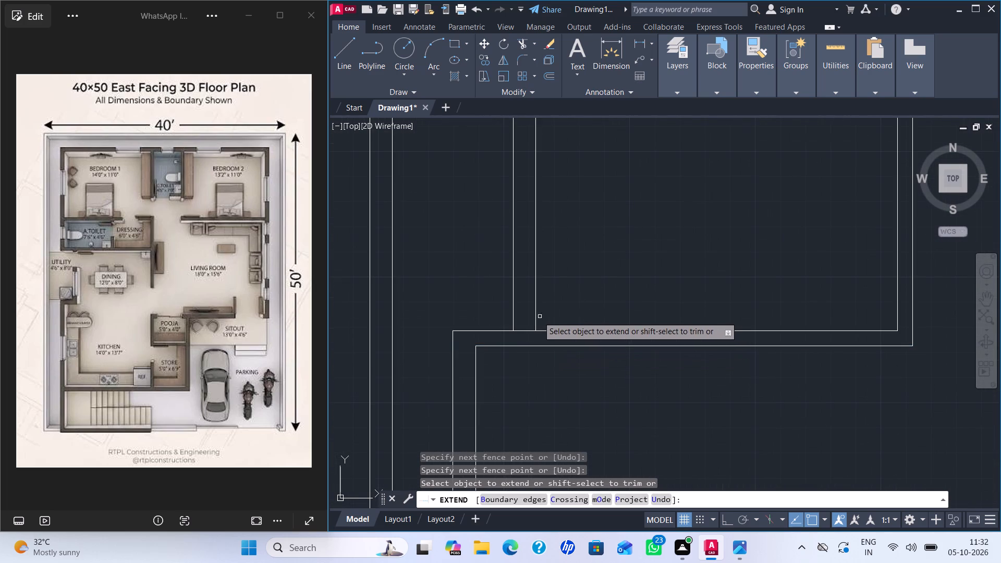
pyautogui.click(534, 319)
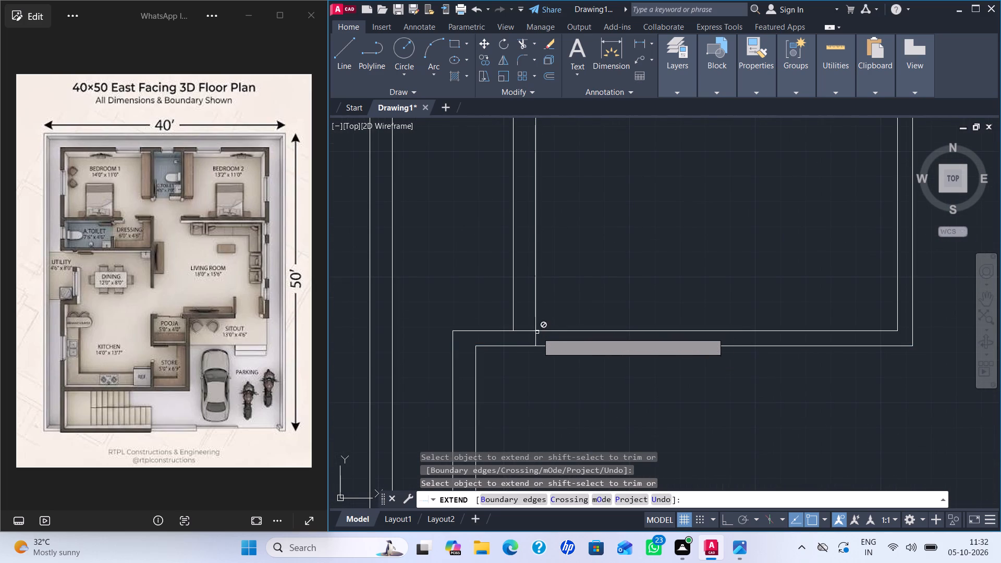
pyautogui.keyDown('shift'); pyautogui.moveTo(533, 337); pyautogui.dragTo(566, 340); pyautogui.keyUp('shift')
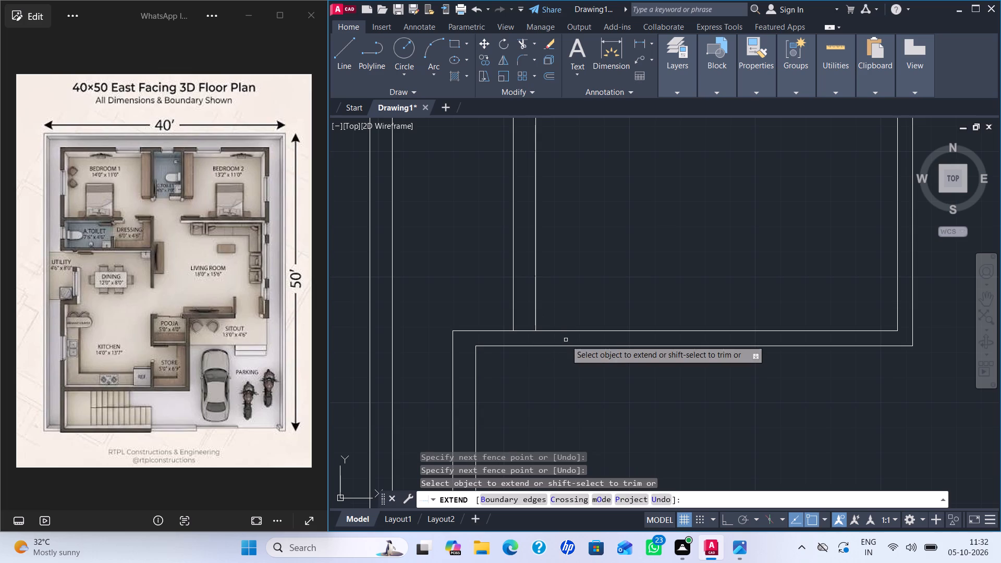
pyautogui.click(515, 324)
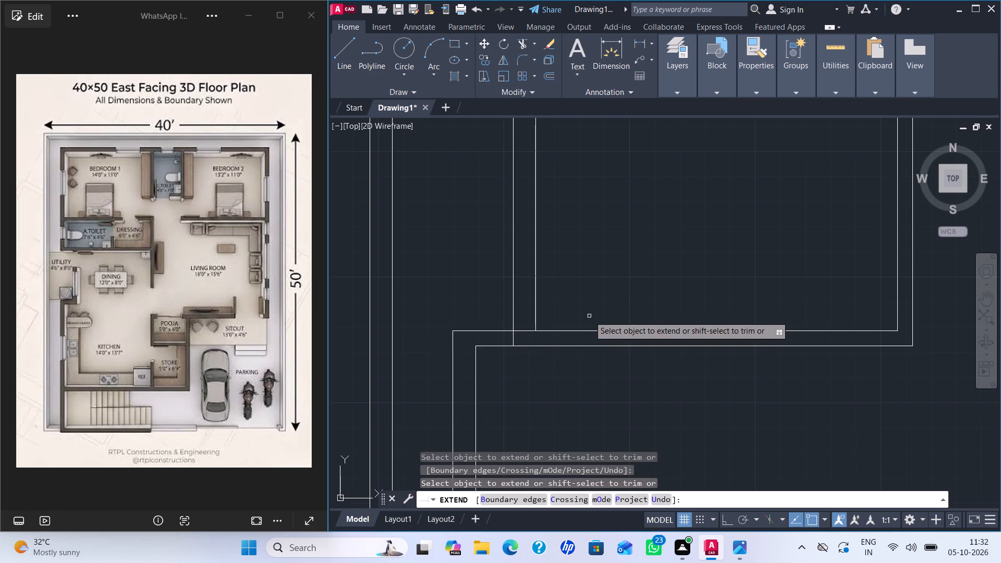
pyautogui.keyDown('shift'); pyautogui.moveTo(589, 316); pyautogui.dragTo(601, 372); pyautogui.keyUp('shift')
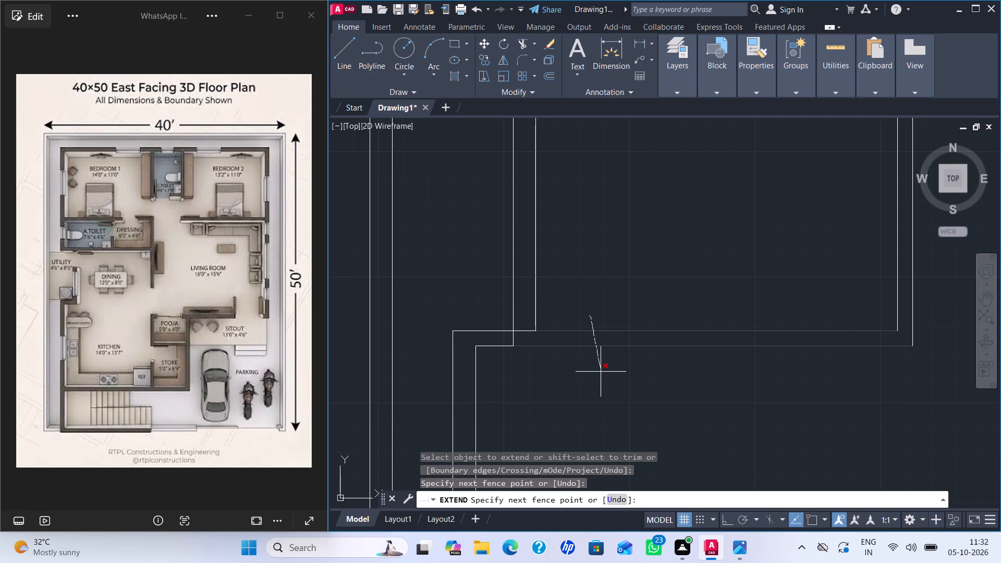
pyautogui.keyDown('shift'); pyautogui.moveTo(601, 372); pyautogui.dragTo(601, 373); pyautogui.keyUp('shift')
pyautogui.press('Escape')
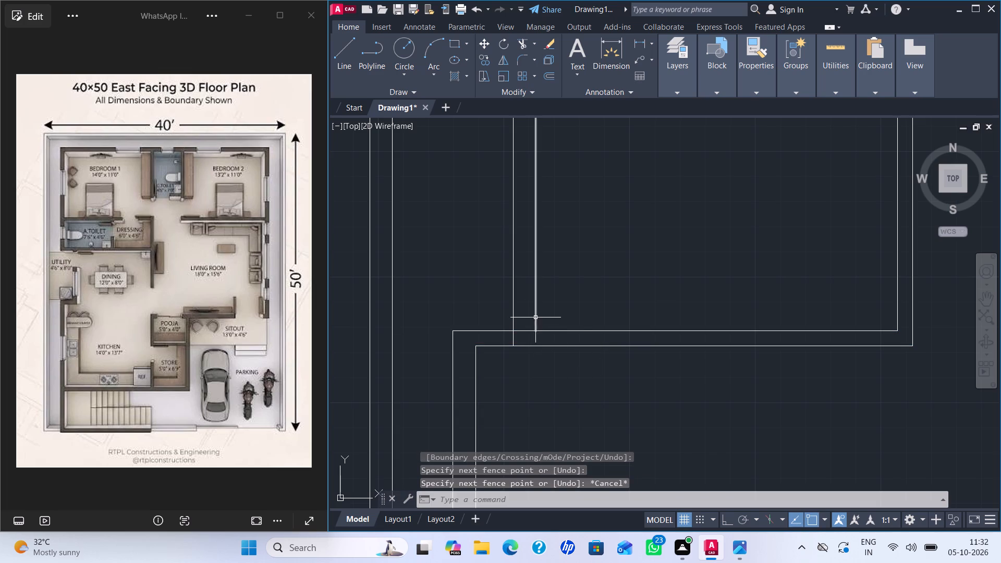
# Extend the east line of the utility–dining wall to the lower line of the dining south wall.
pyautogui.press('space')
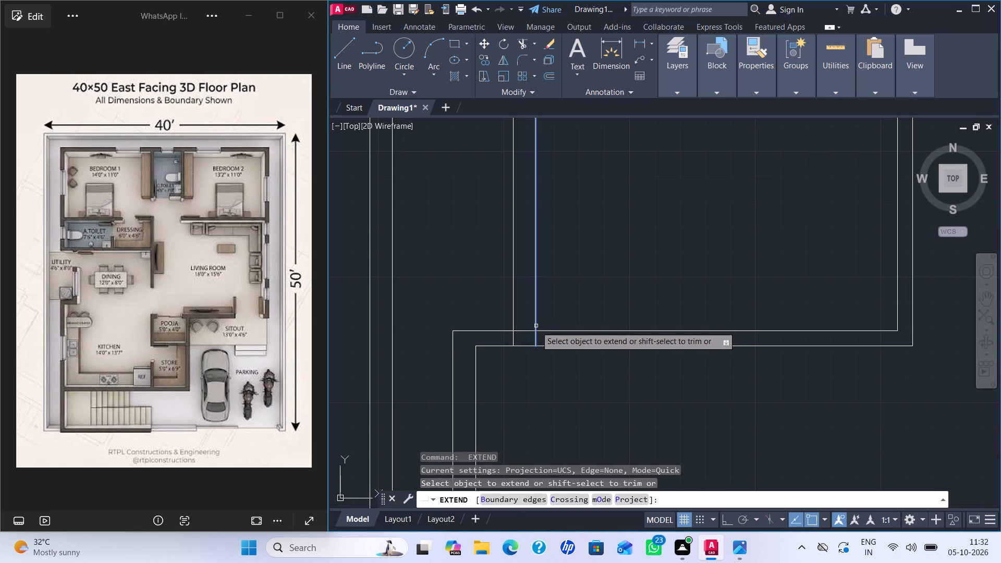
pyautogui.click(536, 326)
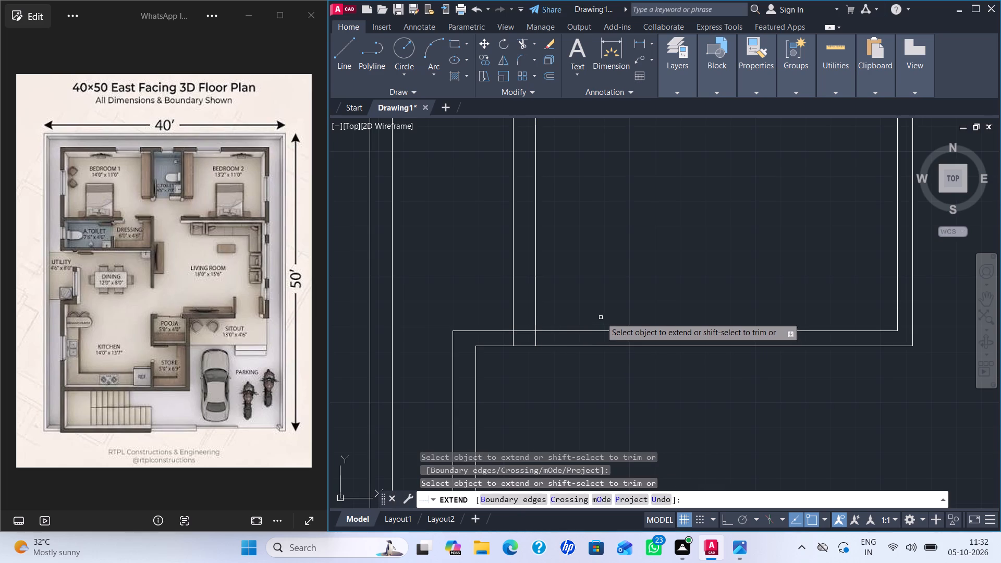
# Trim away the dining south wall between the utility and living-side walls, including the leftover stubs at the utility wall's corner.
pyautogui.keyDown('shift'); pyautogui.moveTo(600, 314); pyautogui.dragTo(596, 392); pyautogui.keyUp('shift')
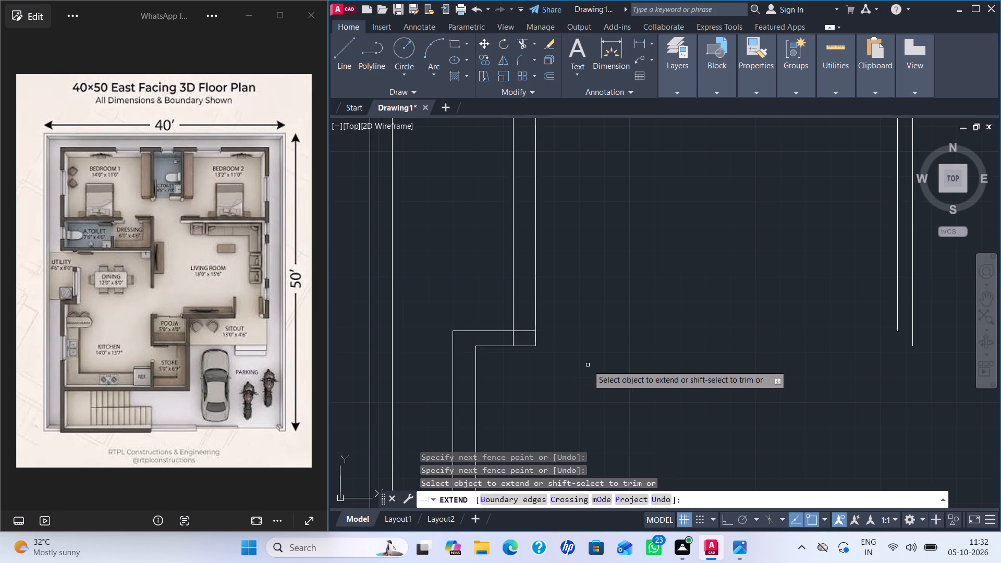
pyautogui.scroll(-1, 746, 375)
pyautogui.moveTo(754, 377); pyautogui.dragTo(624, 357, button='middle')
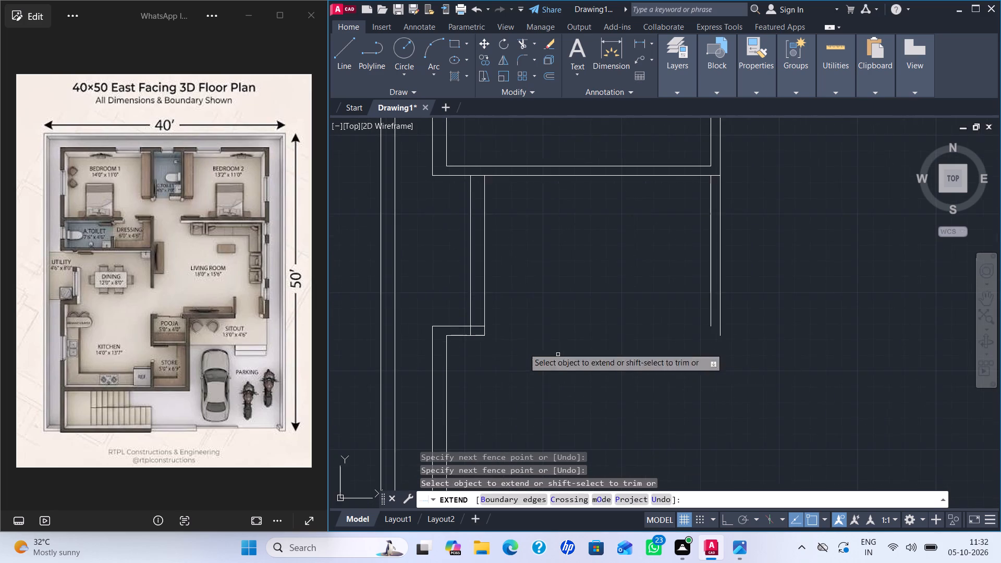
pyautogui.scroll(2, 475, 337)
pyautogui.keyDown('shift'); pyautogui.moveTo(480, 292); pyautogui.dragTo(430, 324); pyautogui.keyUp('shift')
# Close the open south end of the dining–living wall with a line across it and up to the inner line's endpoint.
pyautogui.scroll(-2, 604, 369)
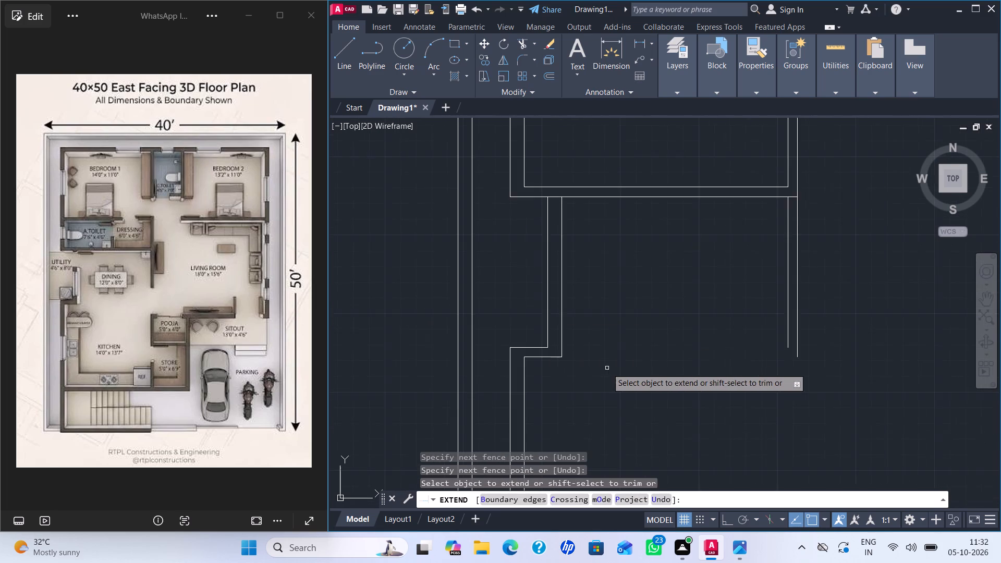
pyautogui.scroll(-1, 625, 367)
pyautogui.moveTo(586, 360); pyautogui.dragTo(440, 351, button='middle')
pyautogui.scroll(2, 489, 352)
pyautogui.press('l')
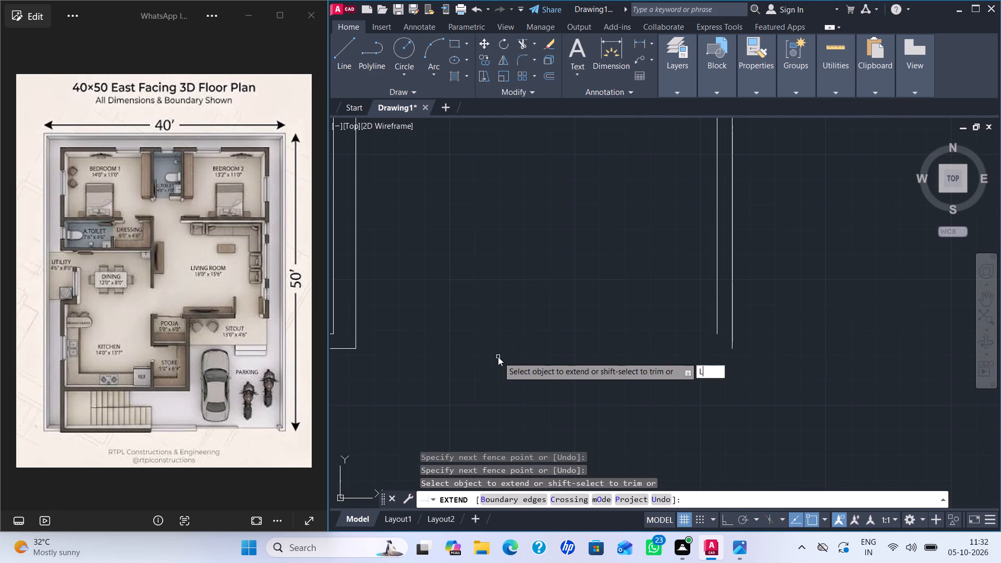
pyautogui.press('Return')
pyautogui.press('Escape')
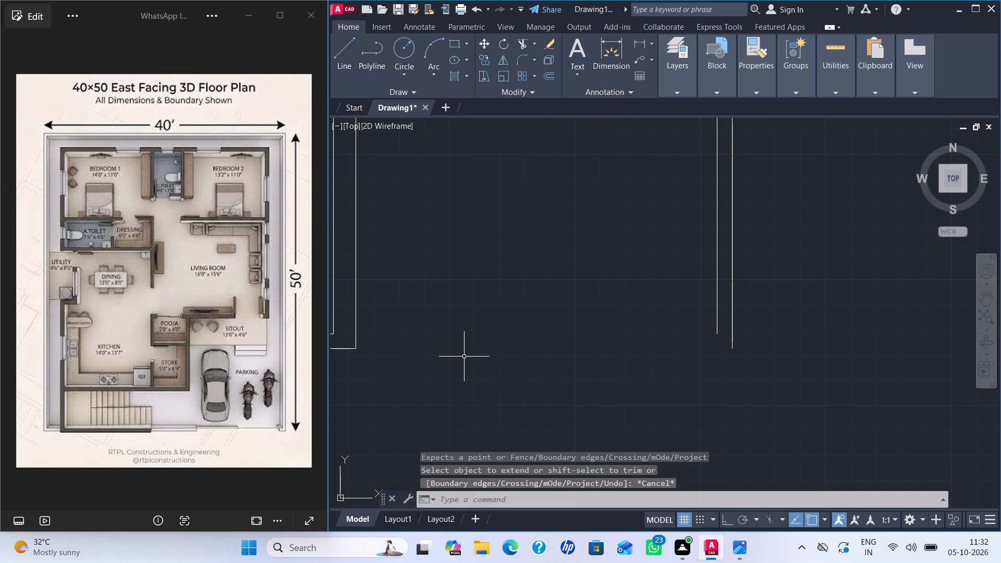
pyautogui.press('l')
pyautogui.press('Return')
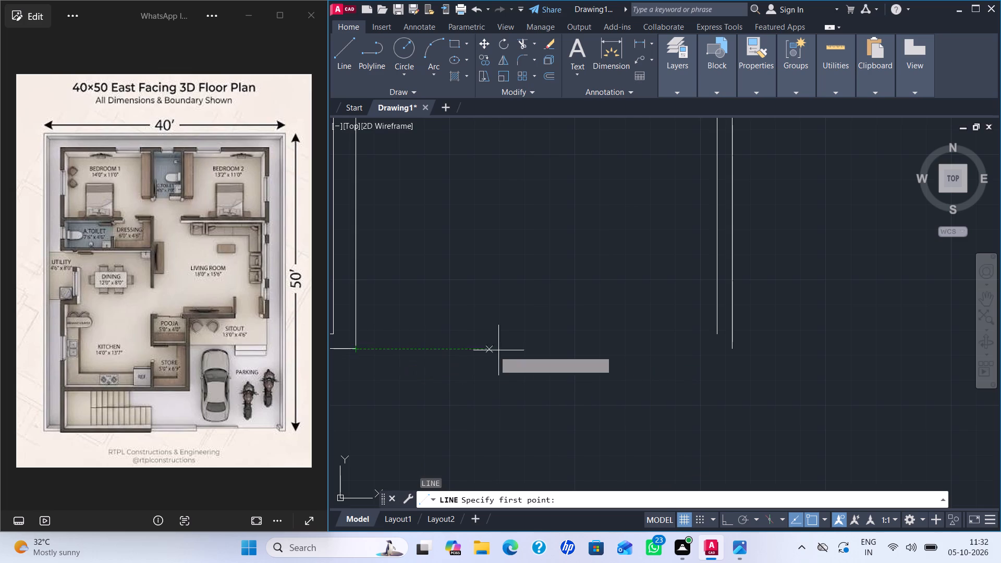
pyautogui.click(729, 349)
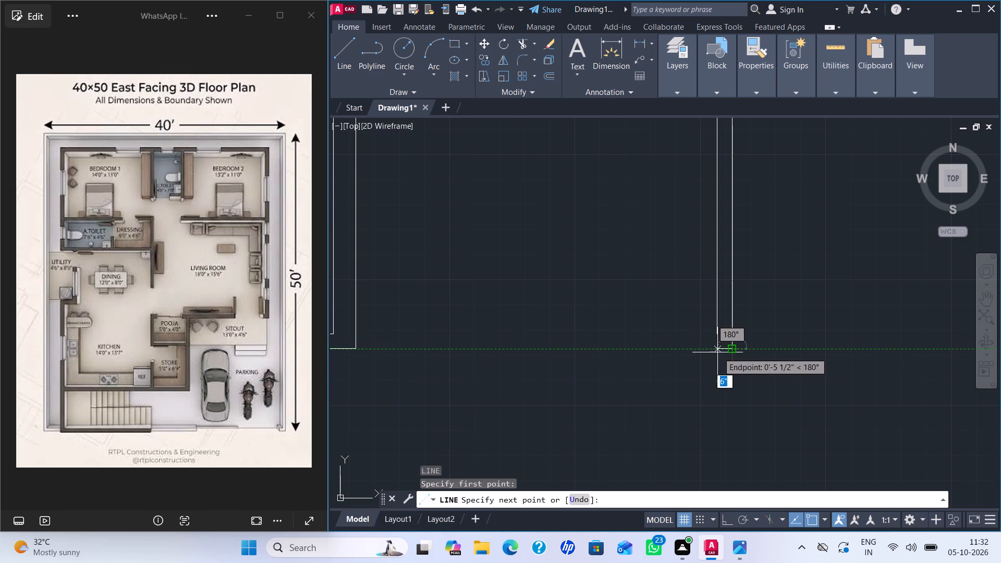
pyautogui.click(717, 349)
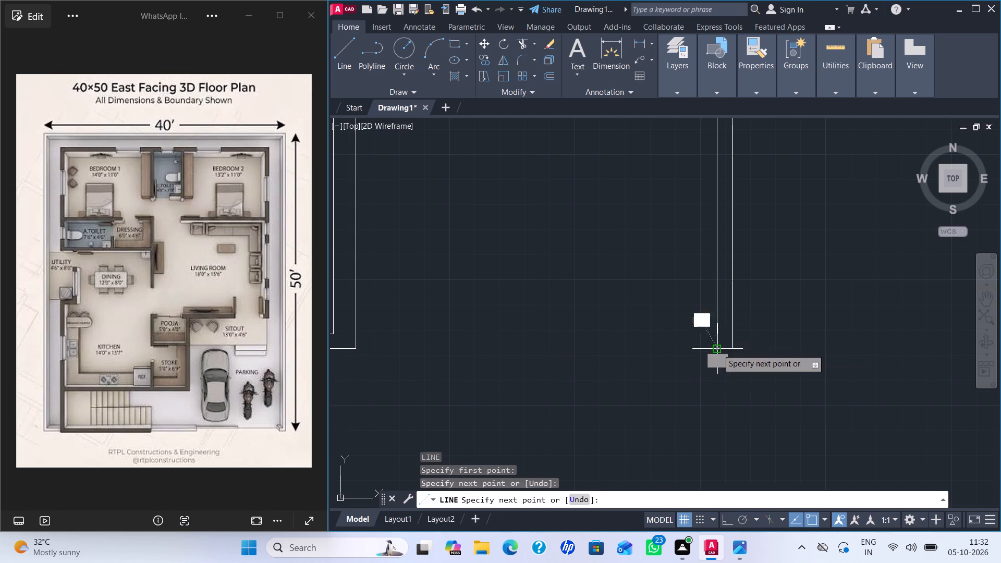
pyautogui.click(718, 337)
pyautogui.press('Escape')
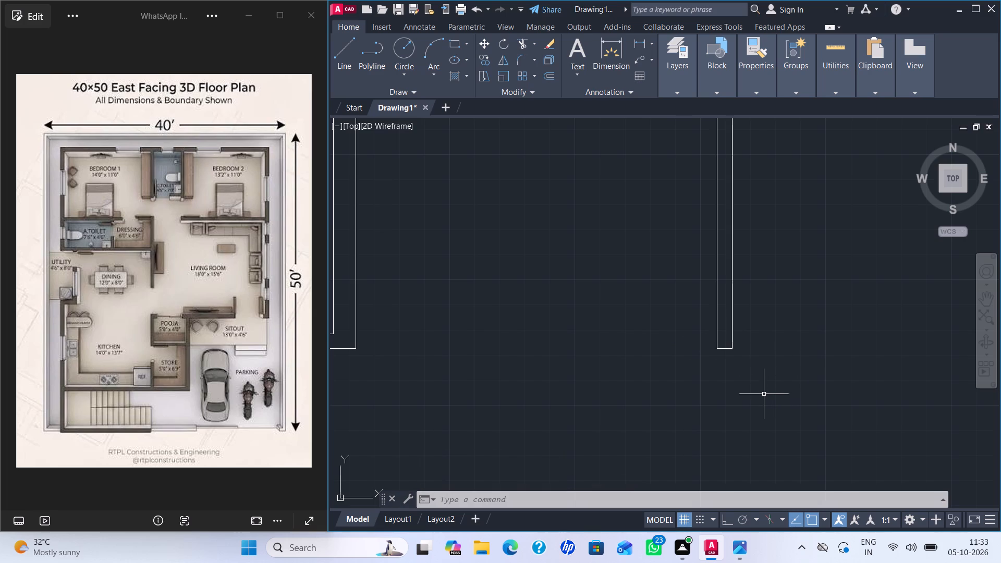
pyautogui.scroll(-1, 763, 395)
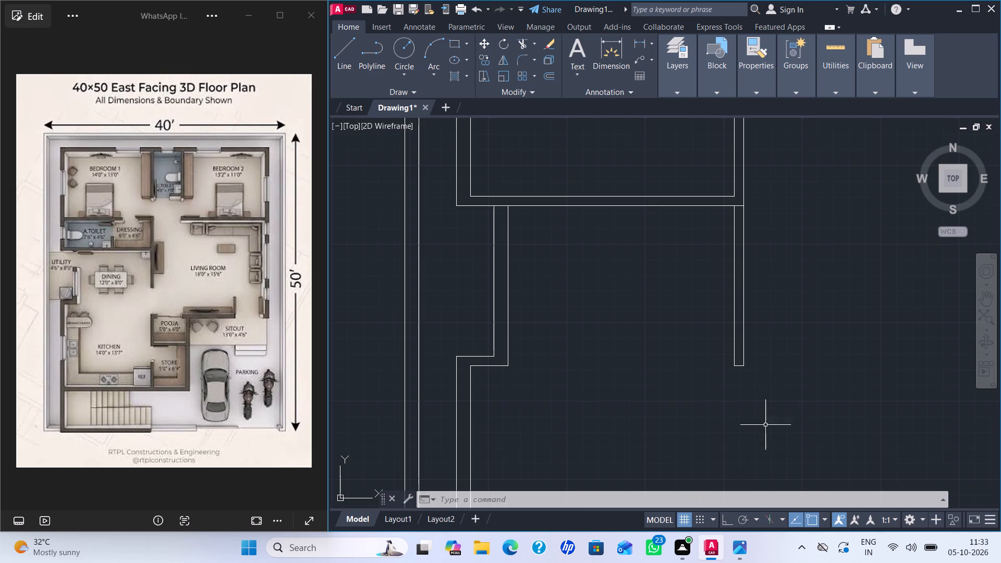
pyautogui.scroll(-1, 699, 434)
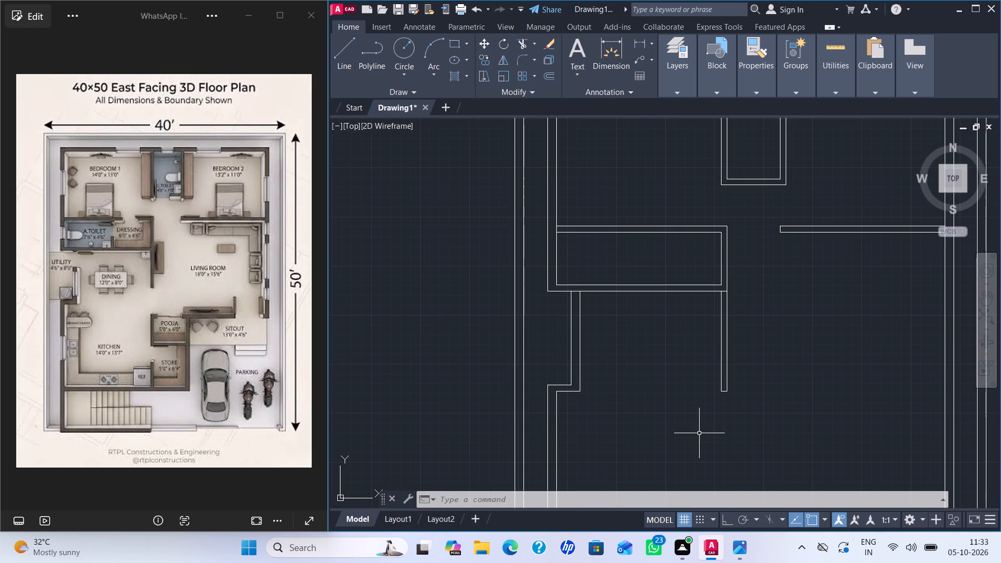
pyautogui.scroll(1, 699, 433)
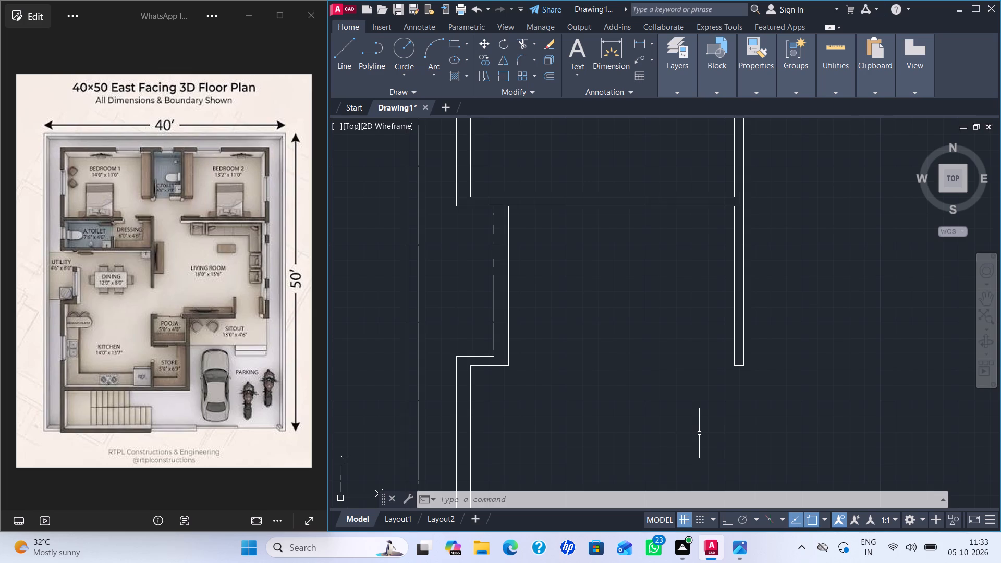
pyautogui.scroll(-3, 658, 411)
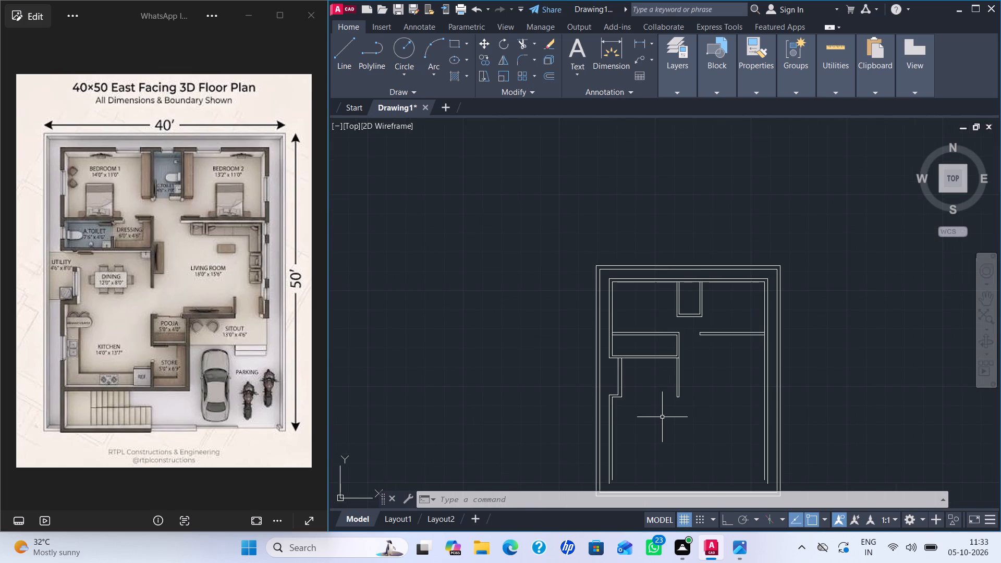
# Offset the lower line of the short wall jog below the utility by 14' to the south for the kitchen.
pyautogui.moveTo(662, 418); pyautogui.dragTo(611, 386, button='middle')
pyautogui.scroll(1, 612, 398)
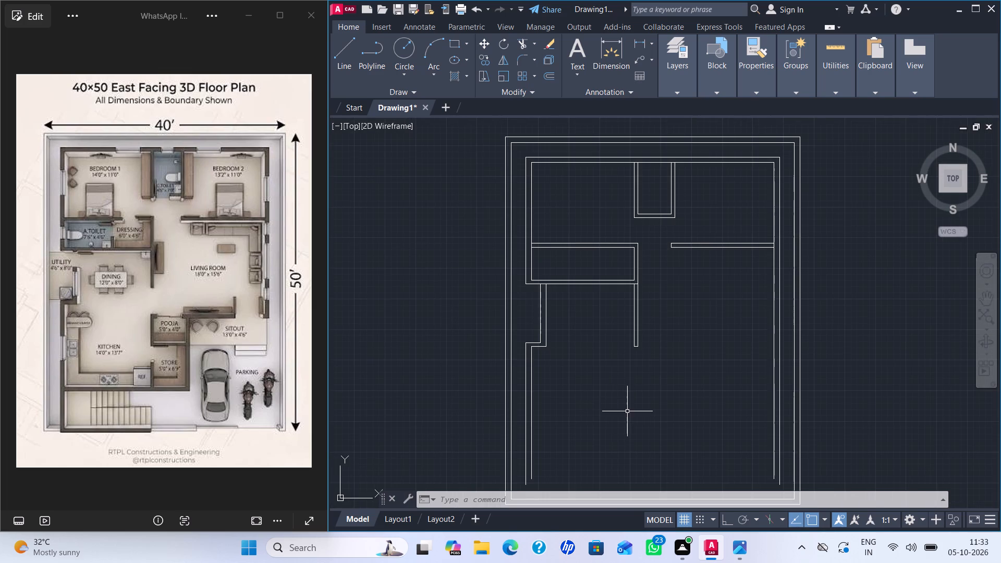
pyautogui.moveTo(627, 411); pyautogui.dragTo(603, 362, button='middle')
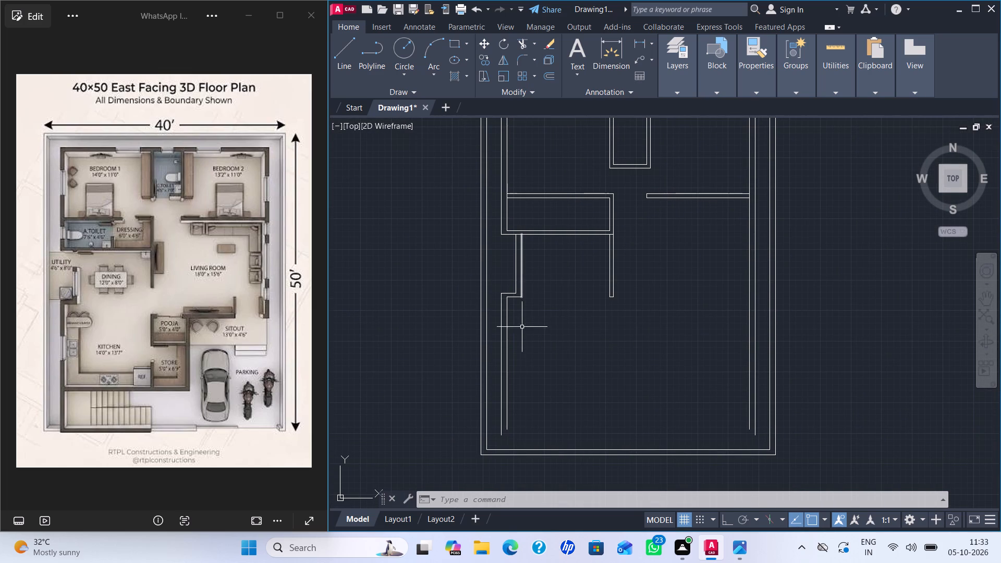
pyautogui.press('o')
pyautogui.press('Return')
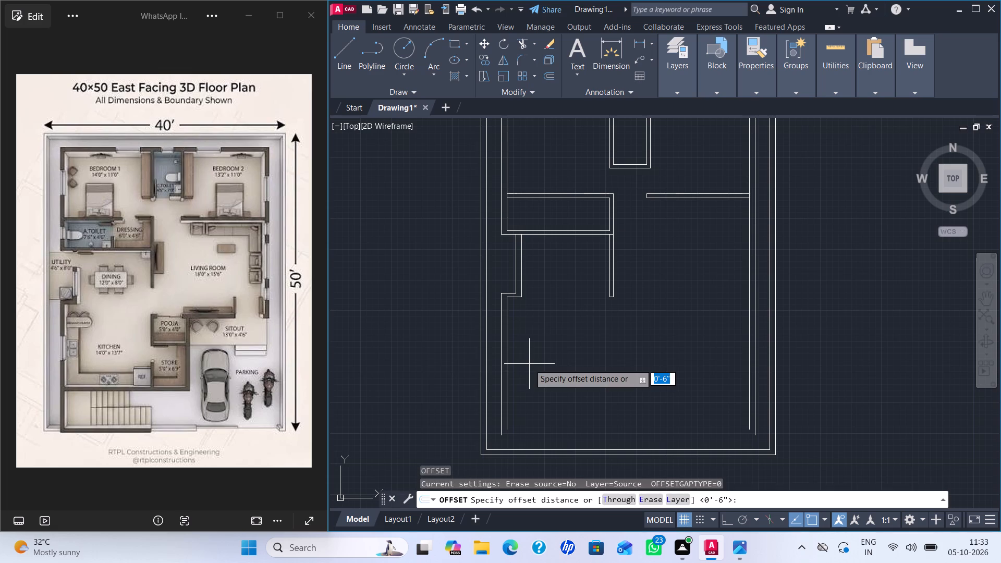
pyautogui.write("14'")
pyautogui.press('Return')
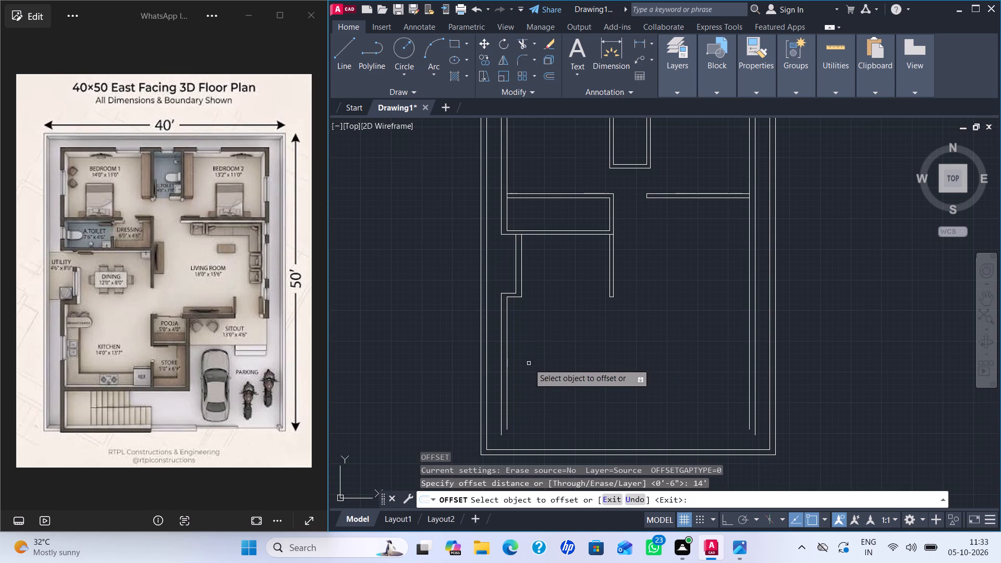
pyautogui.click(518, 298)
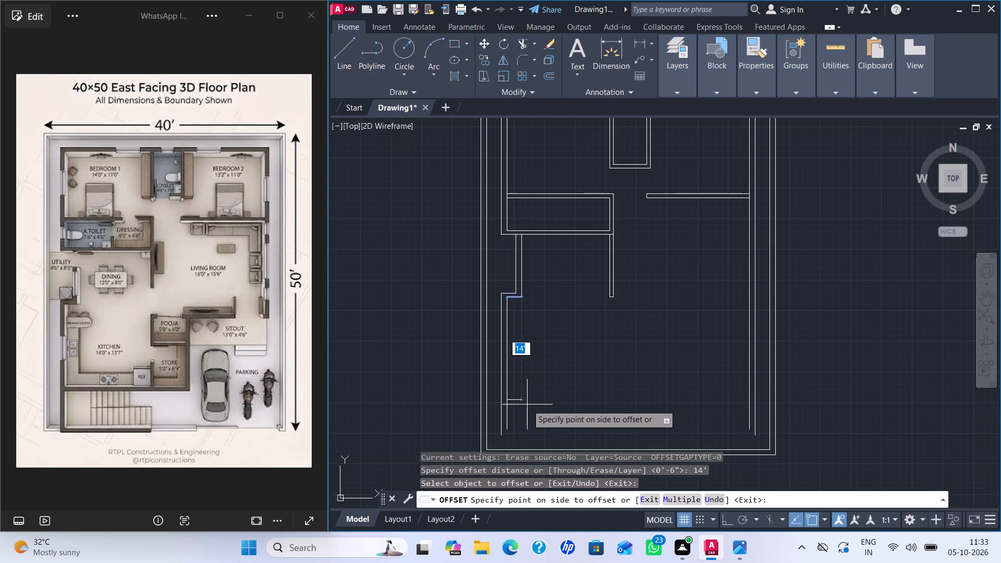
pyautogui.click(527, 405)
pyautogui.moveTo(542, 393); pyautogui.dragTo(540, 341, button='middle')
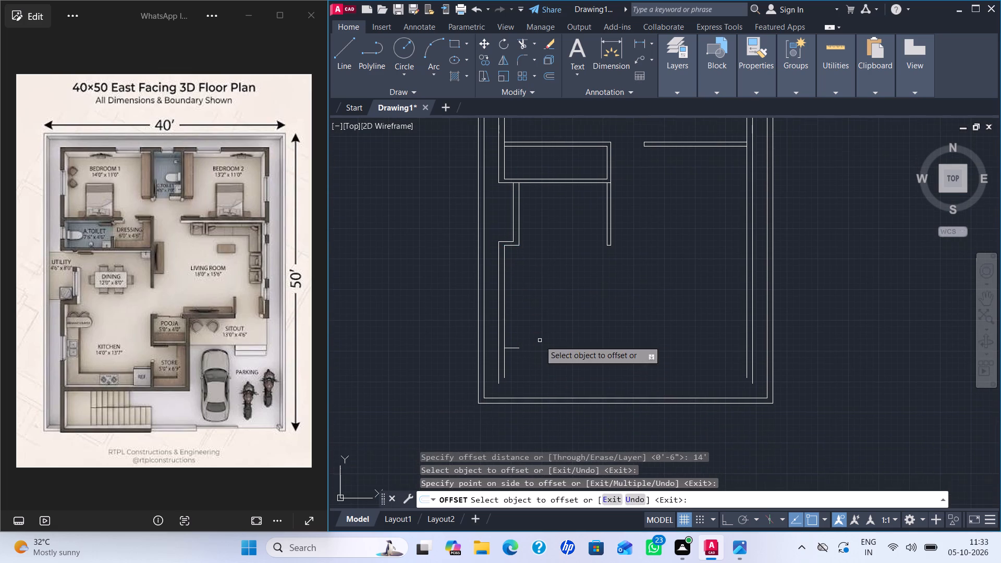
pyautogui.scroll(1, 524, 354)
pyautogui.press('l')
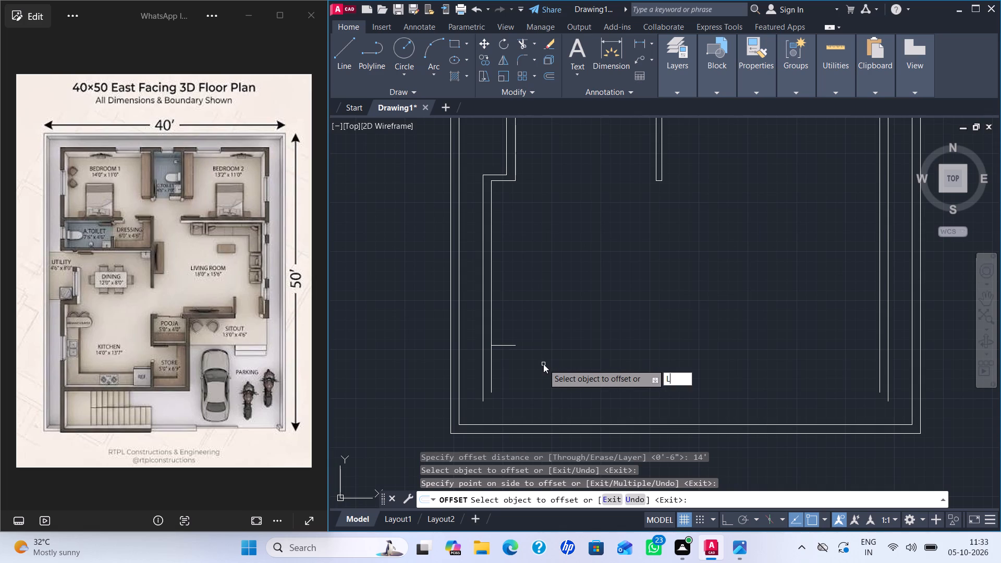
pyautogui.press('Return')
pyautogui.press('Escape')
pyautogui.press('Escape')
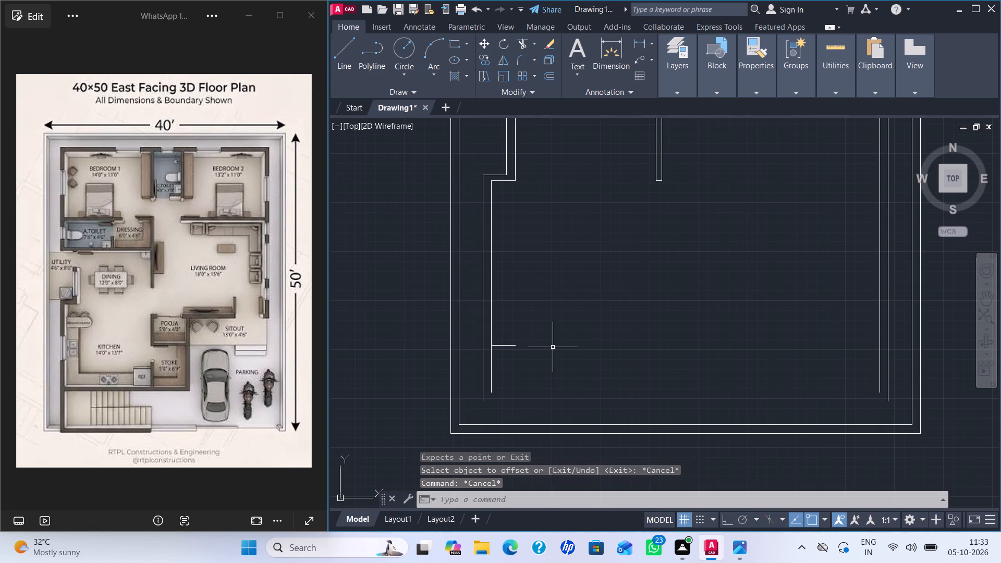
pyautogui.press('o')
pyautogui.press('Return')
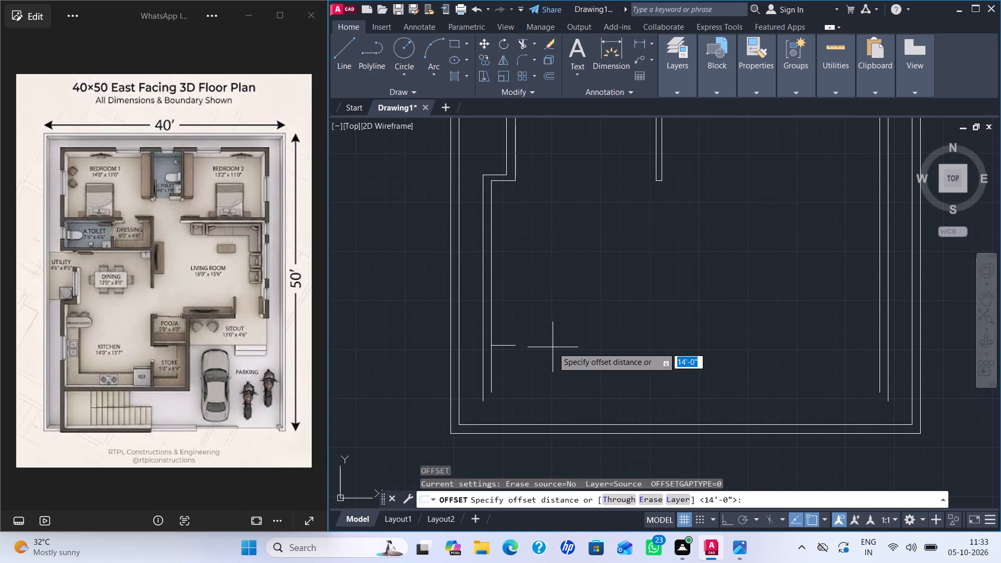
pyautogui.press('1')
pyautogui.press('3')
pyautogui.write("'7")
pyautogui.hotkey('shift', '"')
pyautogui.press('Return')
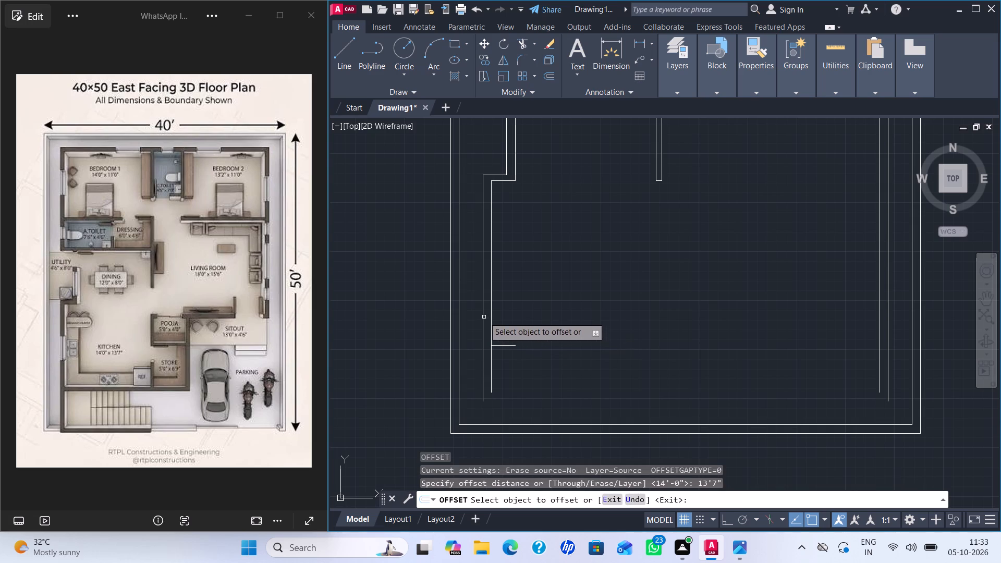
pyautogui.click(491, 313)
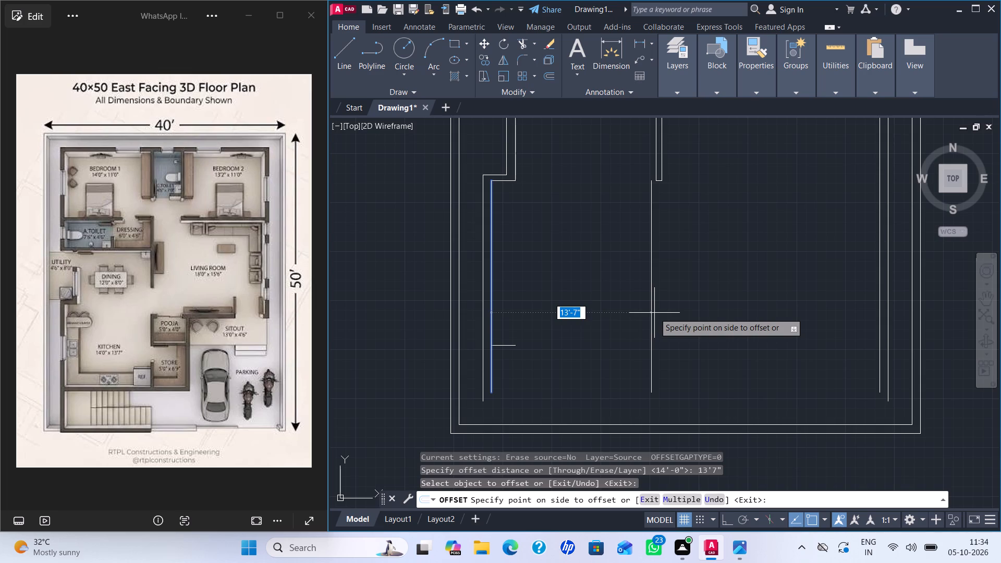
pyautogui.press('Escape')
# Draw a line 12'-6" east from the end of the kitchen's south line, aligned with the dining–living wall, and up along the kitchen's east side.
pyautogui.press('l')
pyautogui.press('Return')
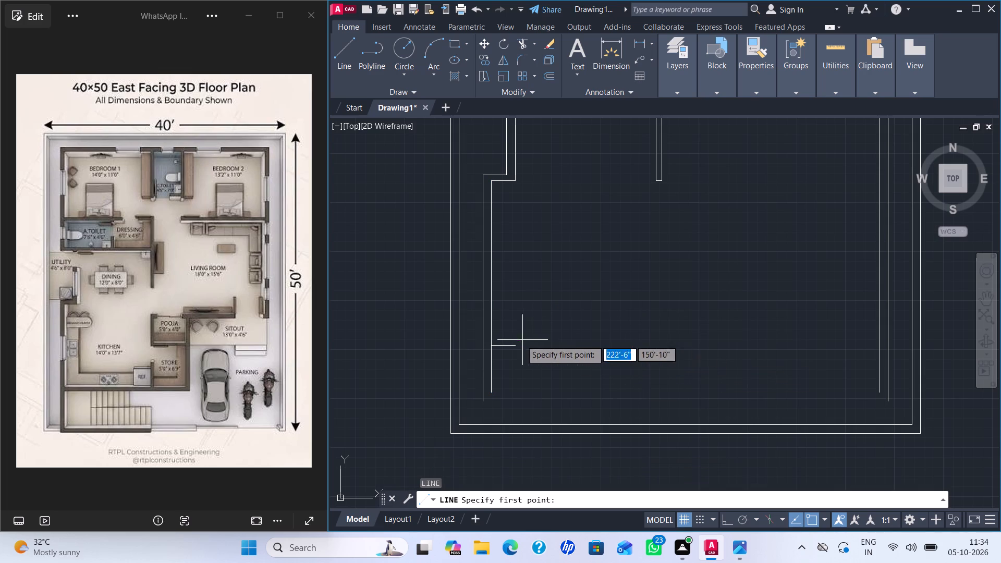
pyautogui.moveTo(515, 344); pyautogui.dragTo(551, 338)
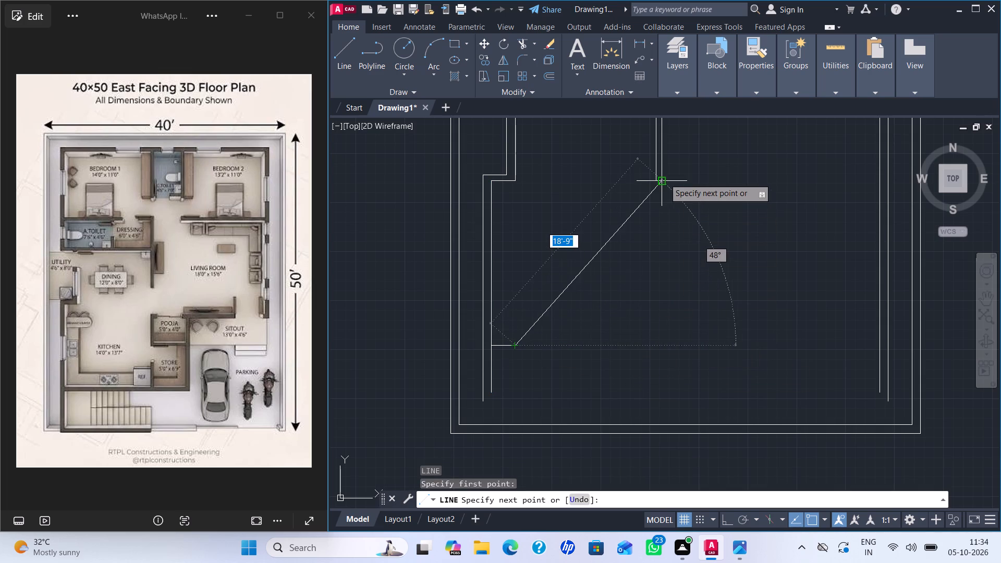
pyautogui.click(662, 345)
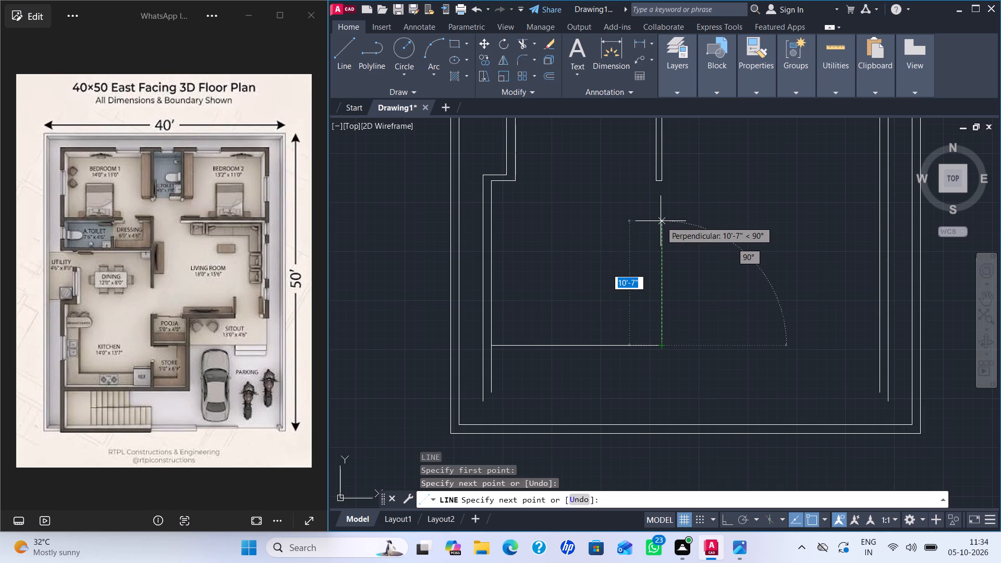
pyautogui.click(665, 243)
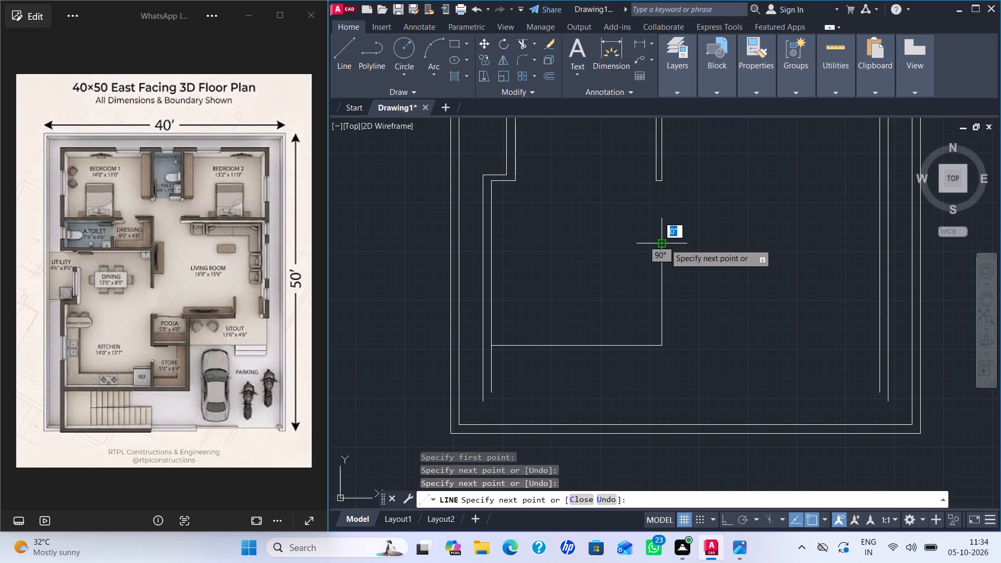
pyautogui.press('Escape')
# Offset the kitchen's east wall line 6" to the west, into the kitchen.
pyautogui.press('o')
pyautogui.press('Return')
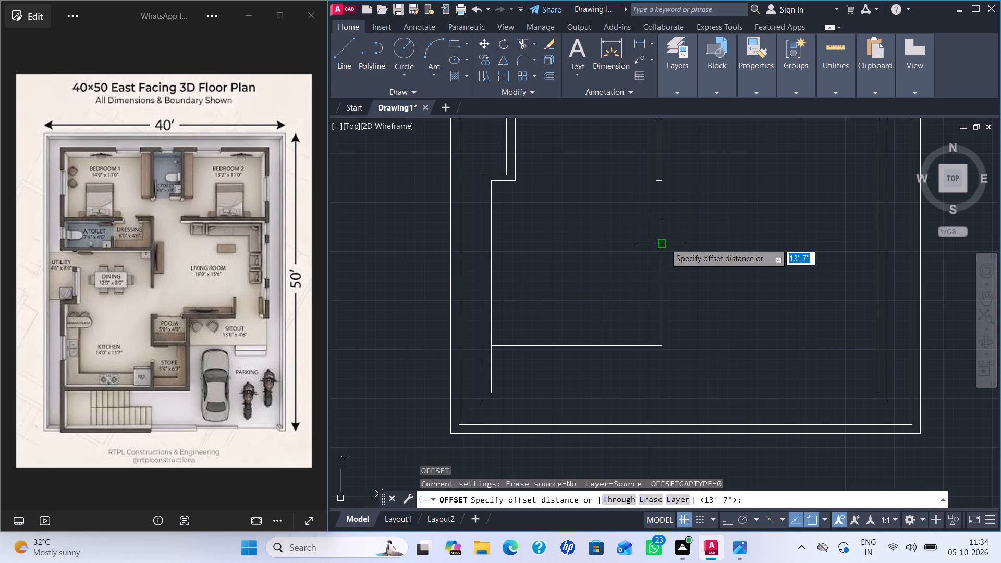
pyautogui.press('6')
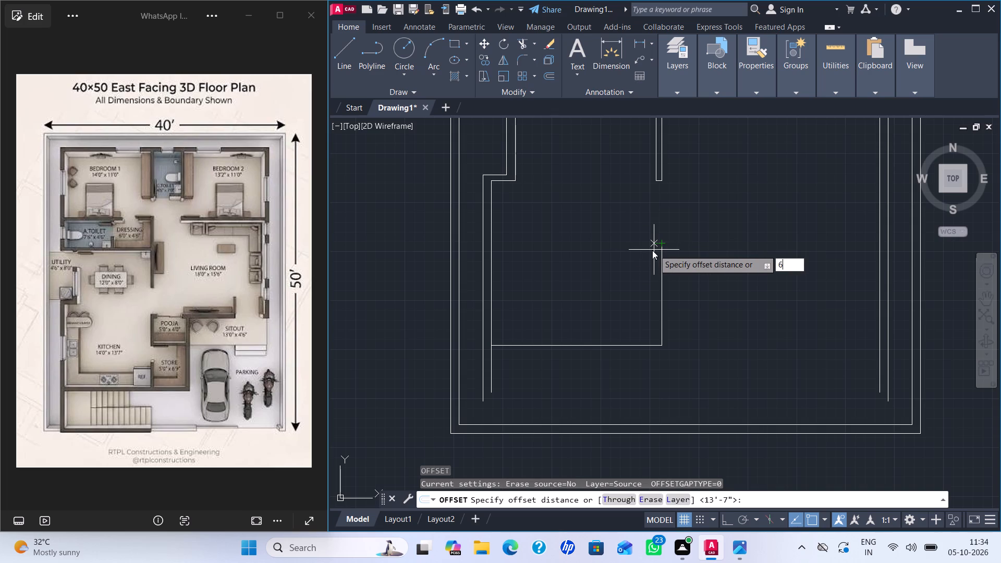
pyautogui.hotkey('shift', '"')
pyautogui.press('Return')
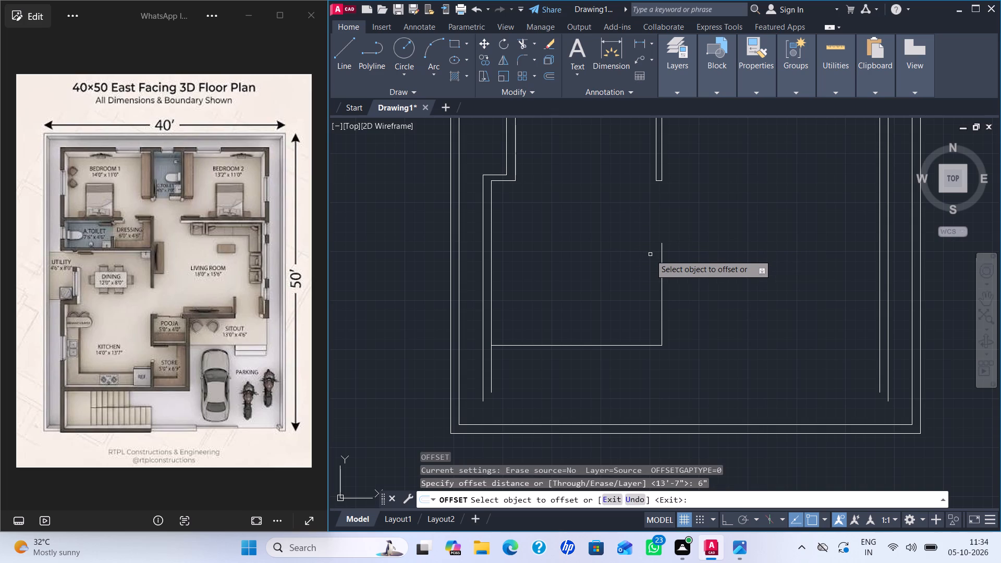
pyautogui.click(661, 261)
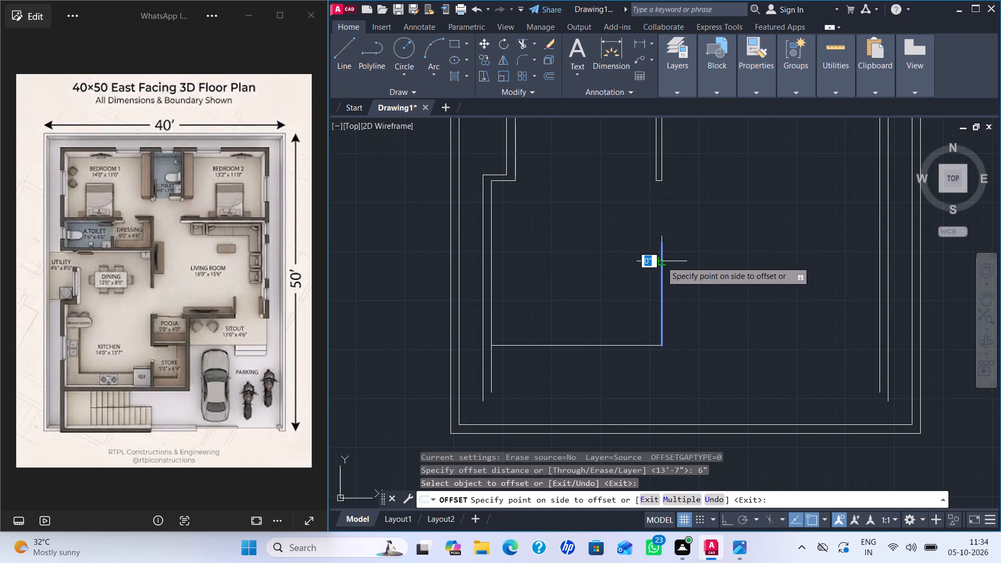
pyautogui.click(622, 270)
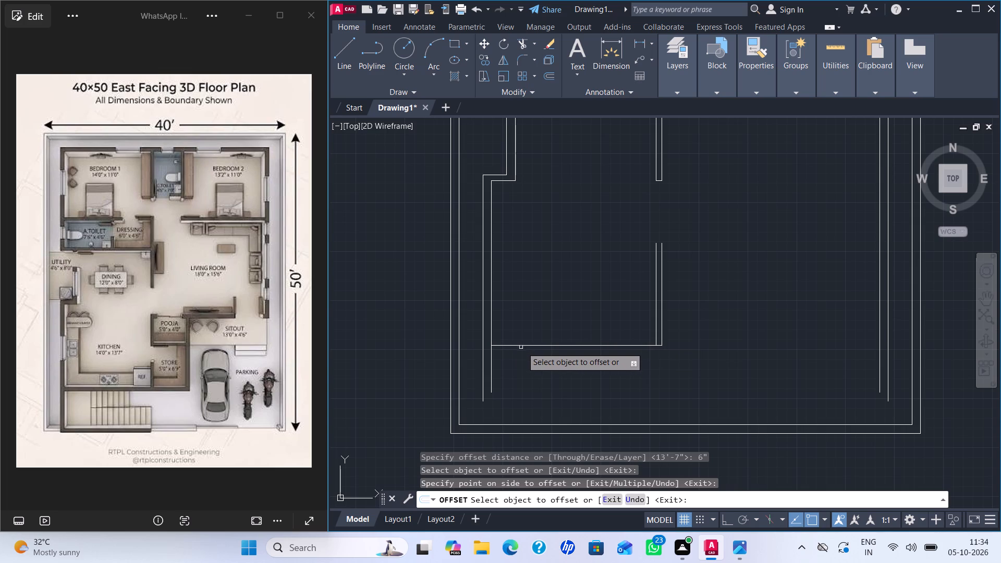
# Offset both segments of the kitchen's south line 9" to the south.
pyautogui.scroll(-2, 701, 342)
pyautogui.scroll(3, 702, 342)
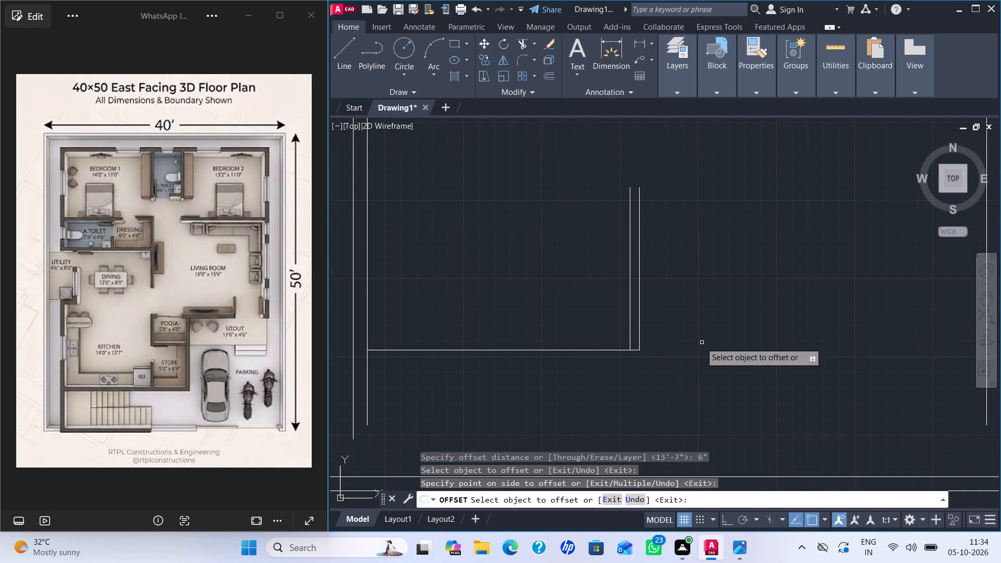
pyautogui.click(567, 351)
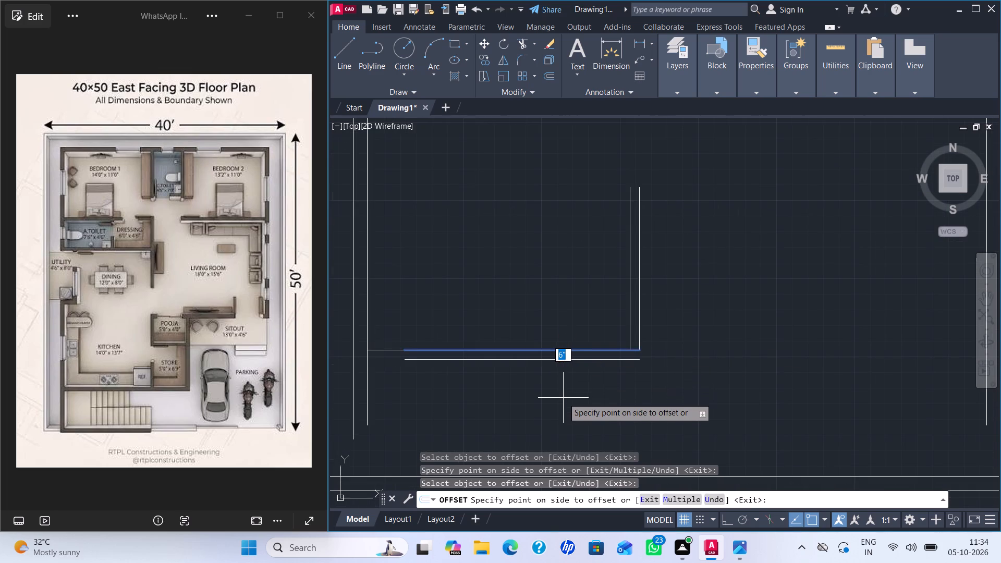
pyautogui.write('9"')
pyautogui.press('Return')
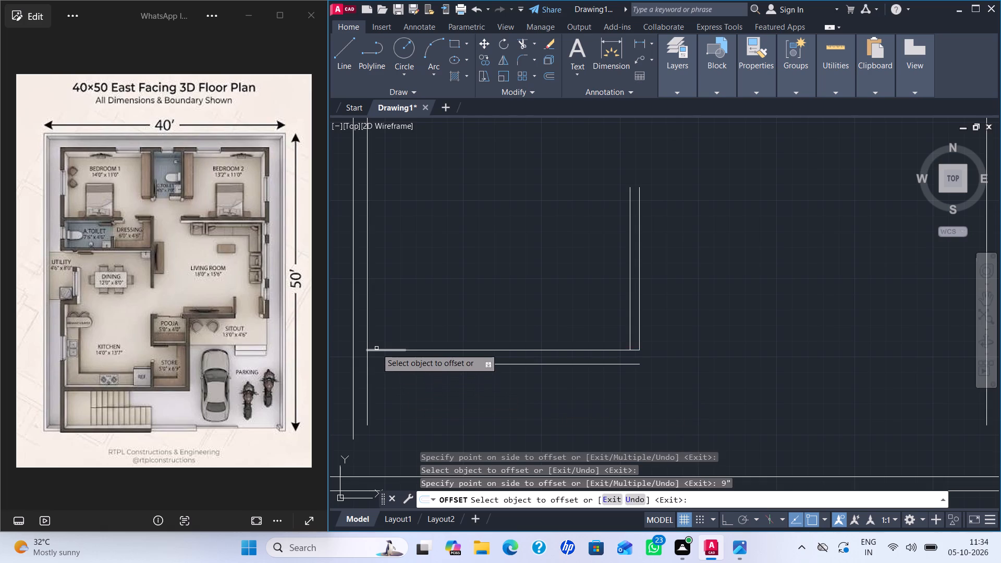
pyautogui.moveTo(376, 348); pyautogui.dragTo(377, 354)
pyautogui.click(381, 348)
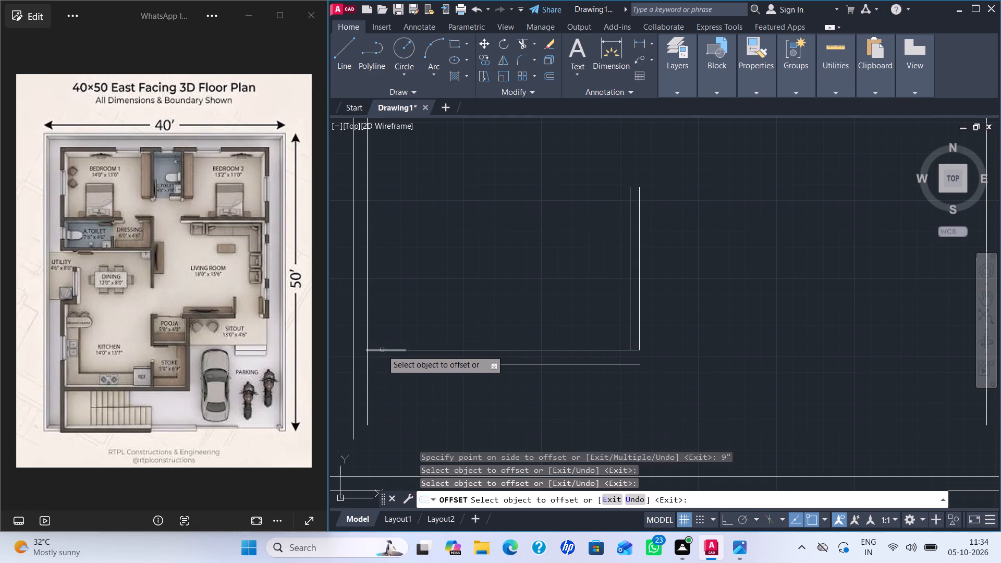
pyautogui.click(382, 350)
pyautogui.write('9"')
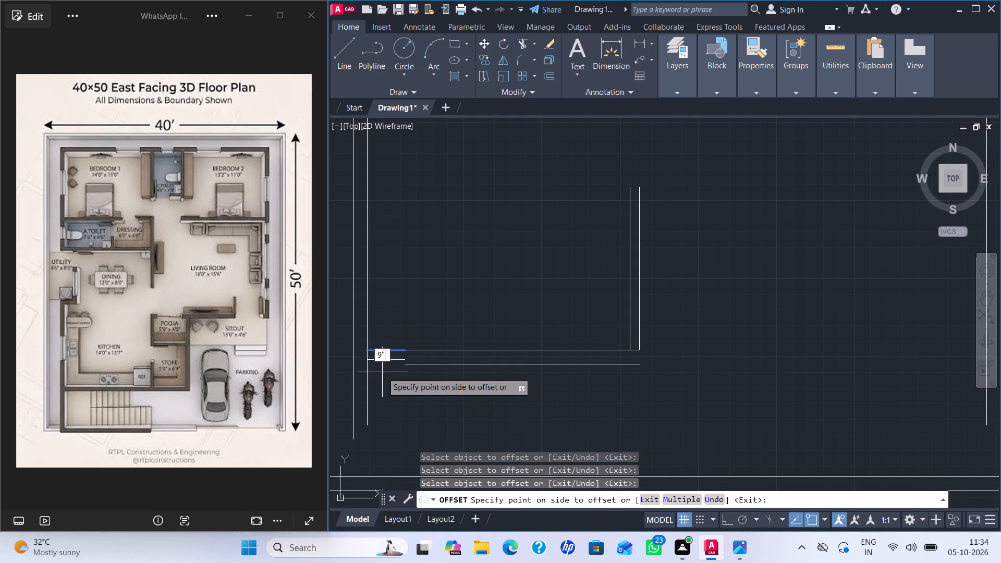
pyautogui.press('Return')
pyautogui.press('Escape')
# Join the segments of the kitchen's two south wall lines into one continuous polyline each.
pyautogui.moveTo(496, 408); pyautogui.dragTo(484, 356)
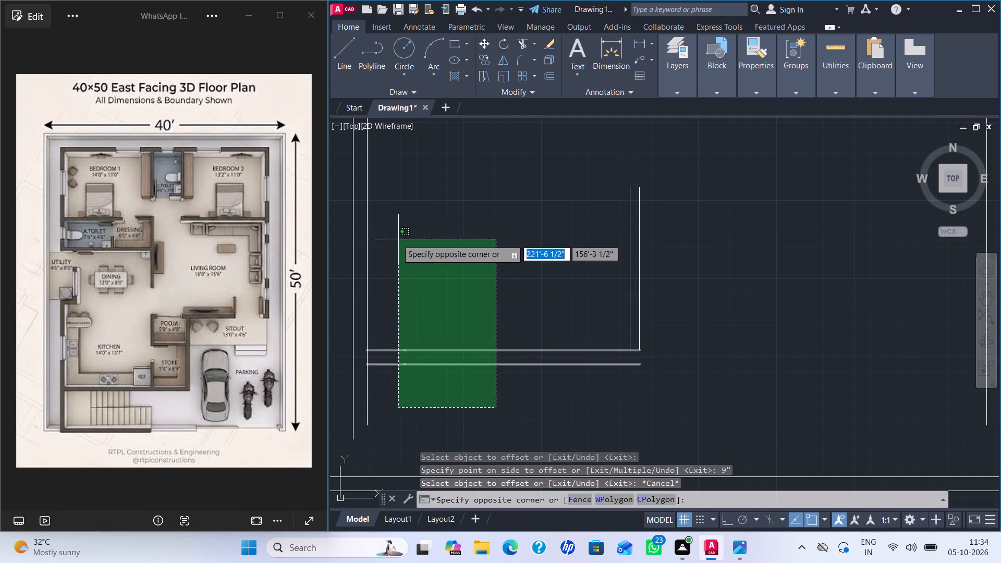
pyautogui.click(392, 243)
pyautogui.press('j')
pyautogui.press('Return')
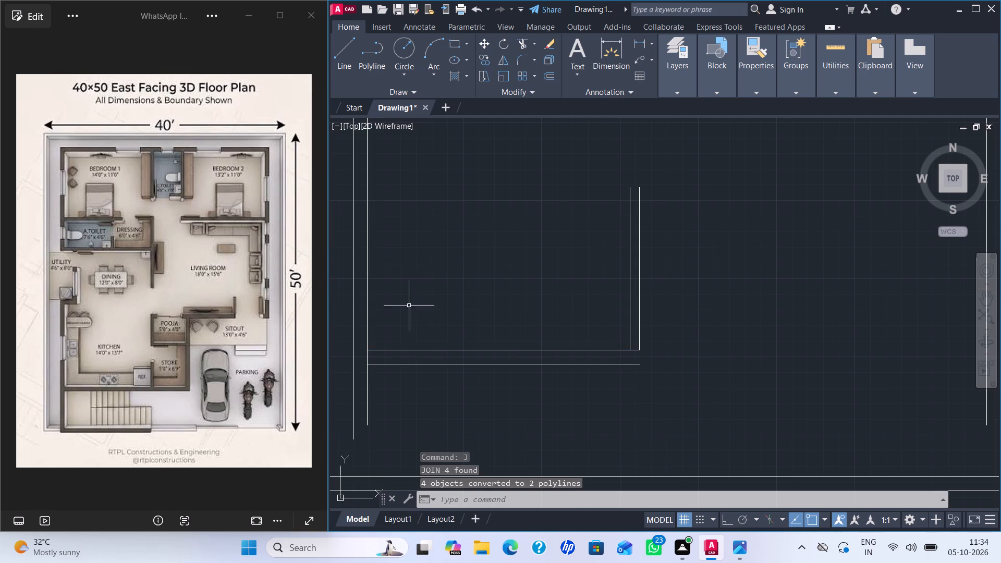
pyautogui.click(408, 349)
pyautogui.press('Escape')
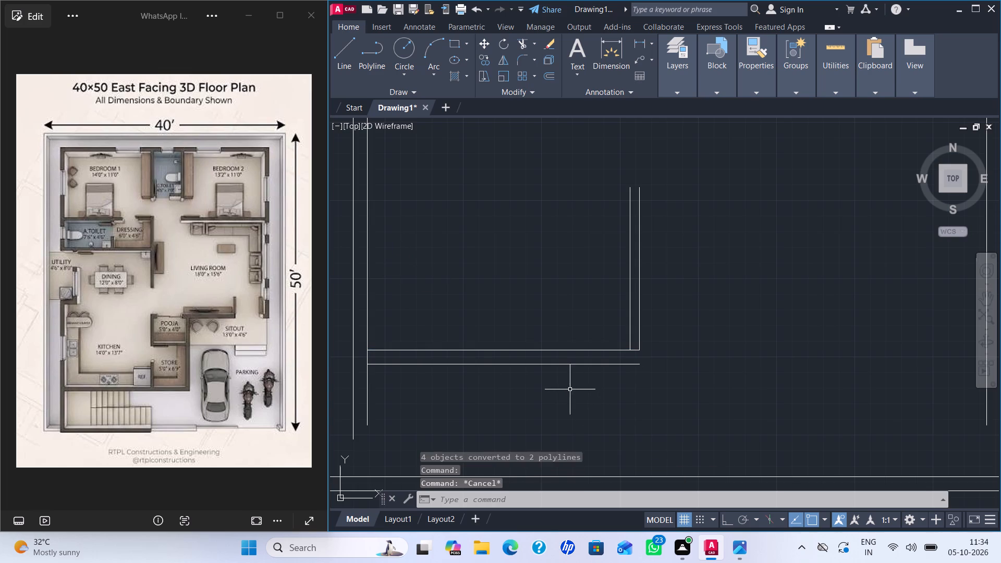
pyautogui.press('Escape')
# Clean up the kitchen's southeast corner by extending the outer east line to the lower south line and trimming the inner line's overhang.
pyautogui.press('t')
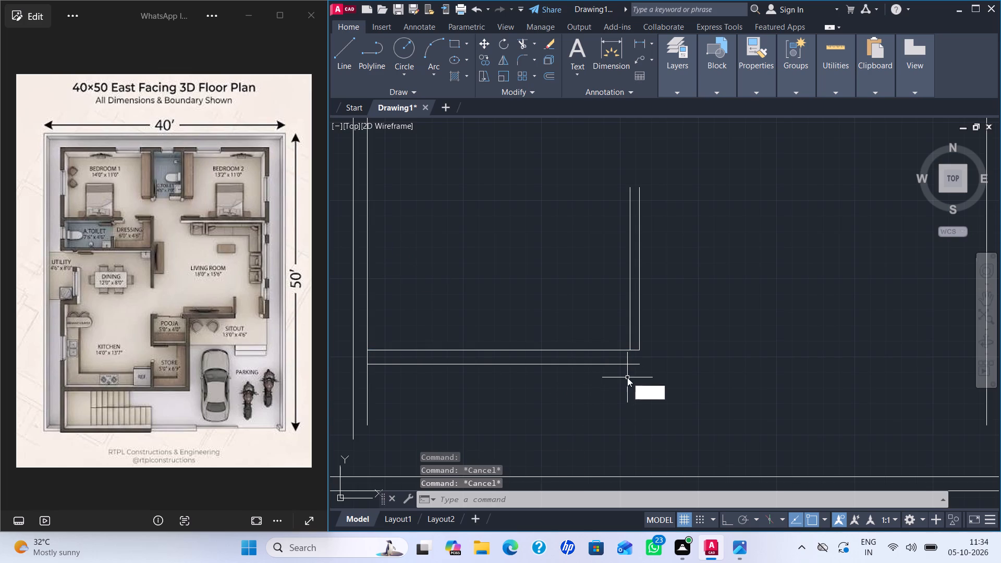
pyautogui.press('r')
pyautogui.press('Return')
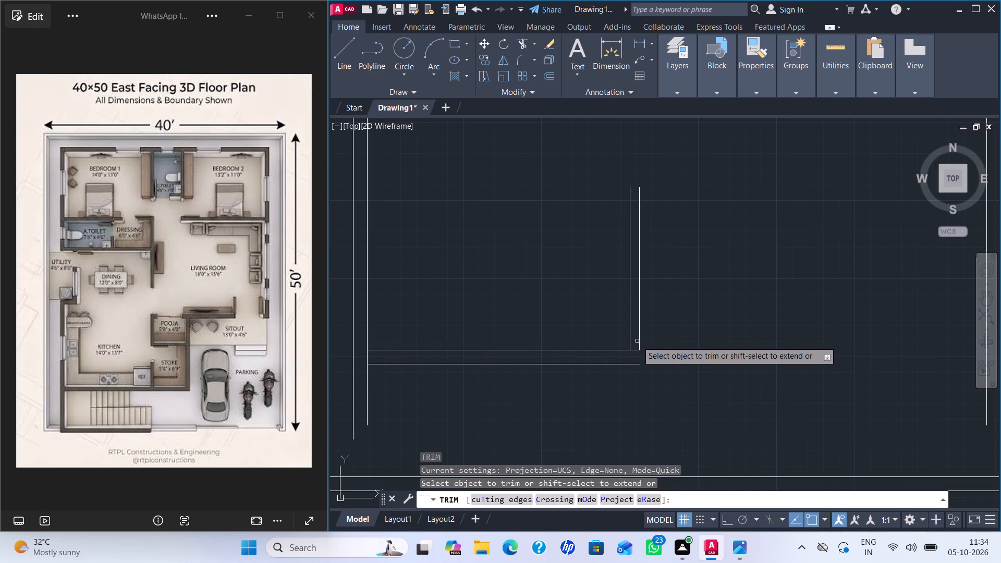
pyautogui.keyDown('shift'); pyautogui.click(639, 339); pyautogui.keyUp('shift')
pyautogui.scroll(1, 637, 346)
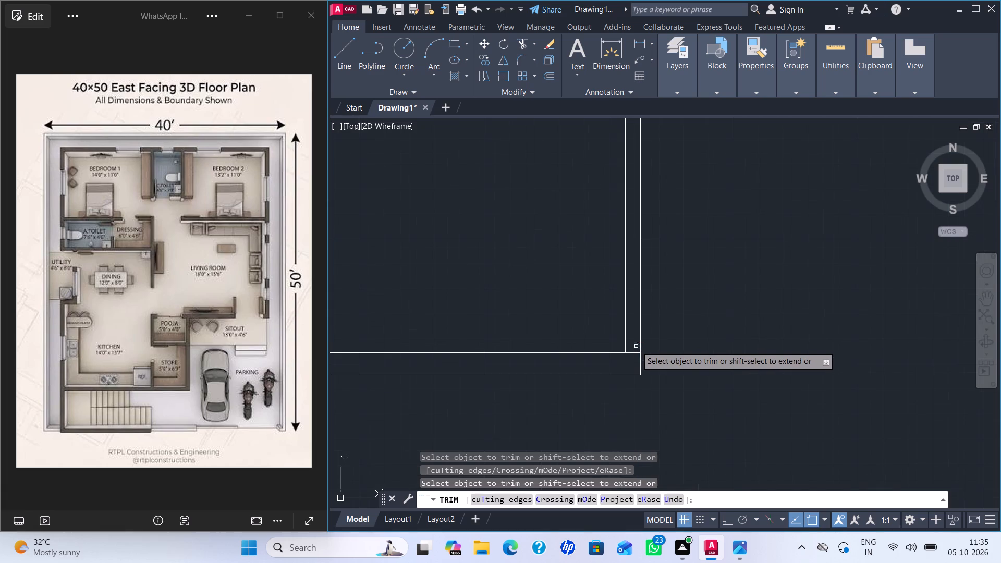
pyautogui.click(632, 353)
pyautogui.scroll(-3, 706, 371)
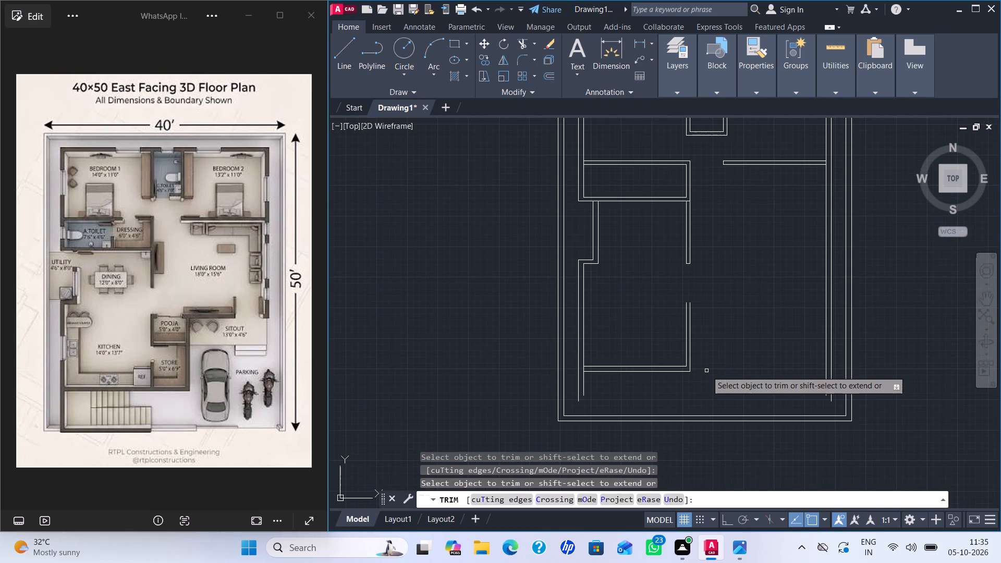
# Extend the kitchen's lower south line to the outer west wall line and trim the excess west wall lines at the southwest corner.
pyautogui.moveTo(706, 368); pyautogui.dragTo(709, 374, button='middle')
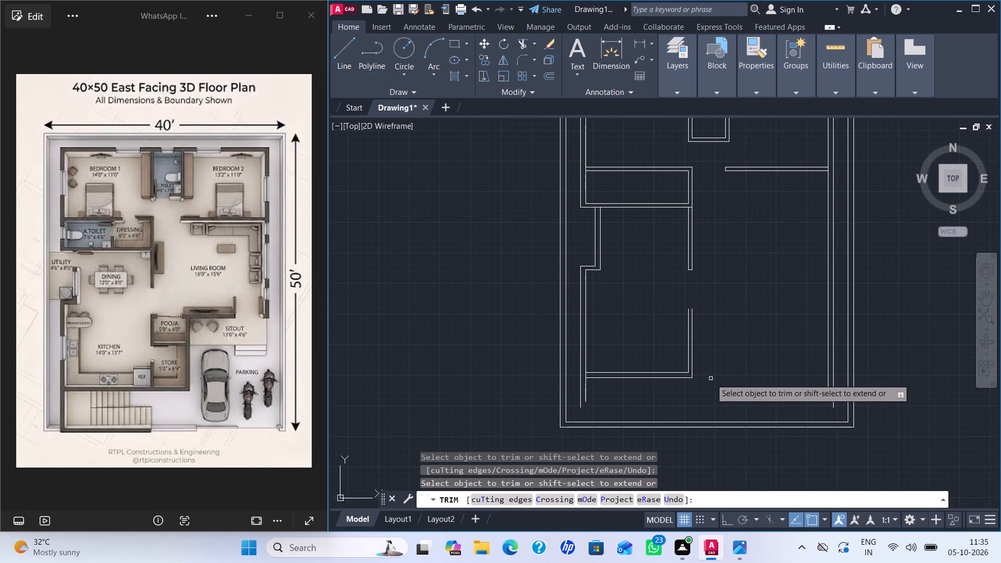
pyautogui.scroll(2, 588, 381)
pyautogui.keyDown('shift'); pyautogui.click(594, 375); pyautogui.keyUp('shift')
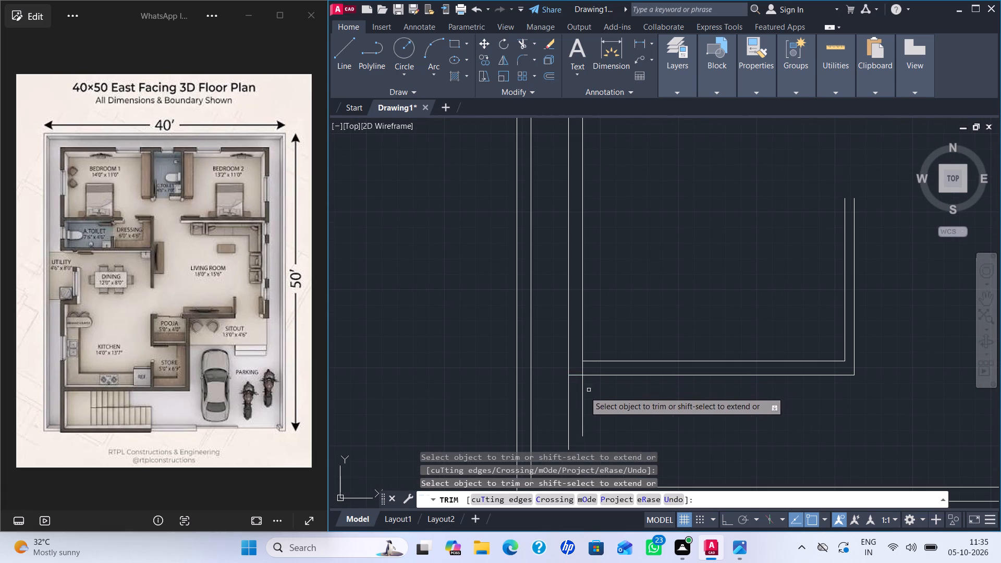
pyautogui.keyDown('shift'); pyautogui.moveTo(561, 394); pyautogui.dragTo(612, 390); pyautogui.keyUp('shift')
pyautogui.moveTo(557, 393); pyautogui.dragTo(580, 393)
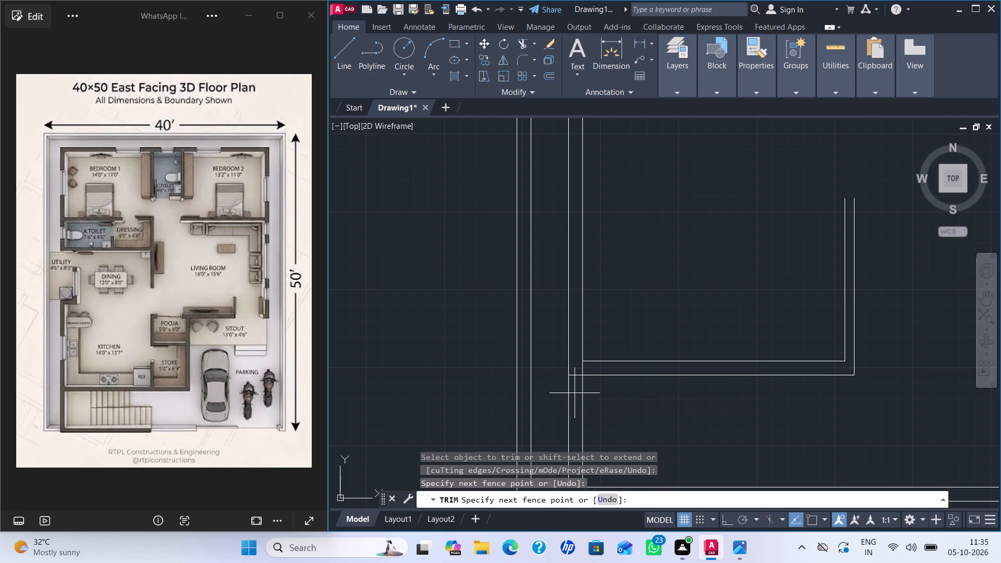
pyautogui.moveTo(580, 393); pyautogui.dragTo(608, 389)
pyautogui.scroll(2, 579, 362)
pyautogui.click(588, 376)
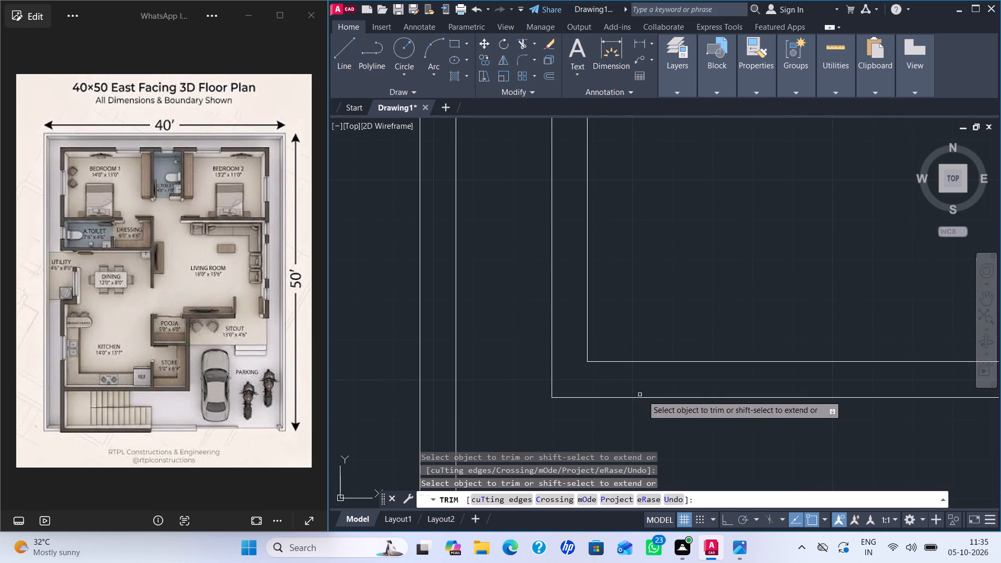
# Examine the kitchen outline and the end of the dining–living wall within the overall plan.
pyautogui.scroll(-5, 649, 397)
pyautogui.moveTo(728, 423); pyautogui.dragTo(566, 395, button='middle')
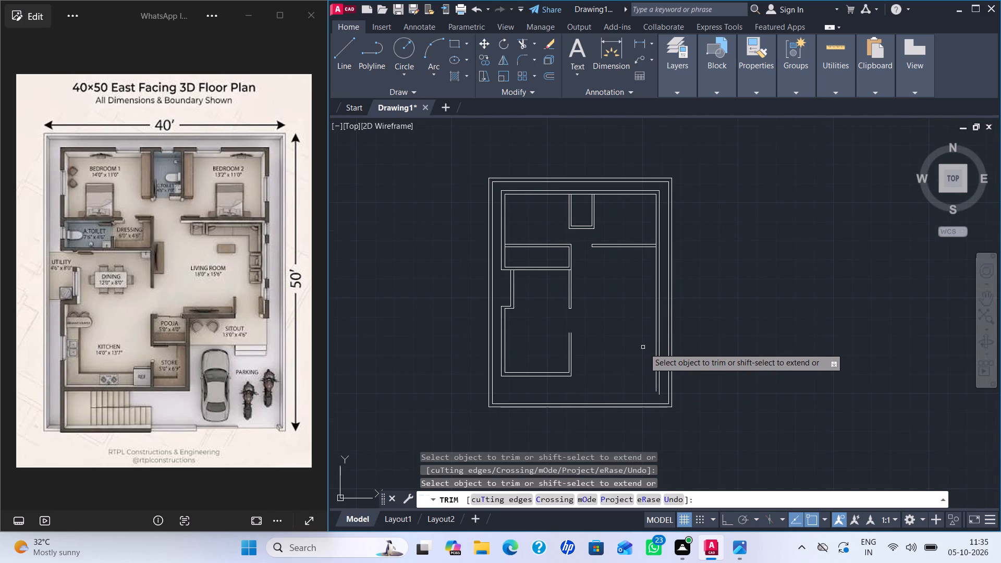
pyautogui.scroll(2, 568, 364)
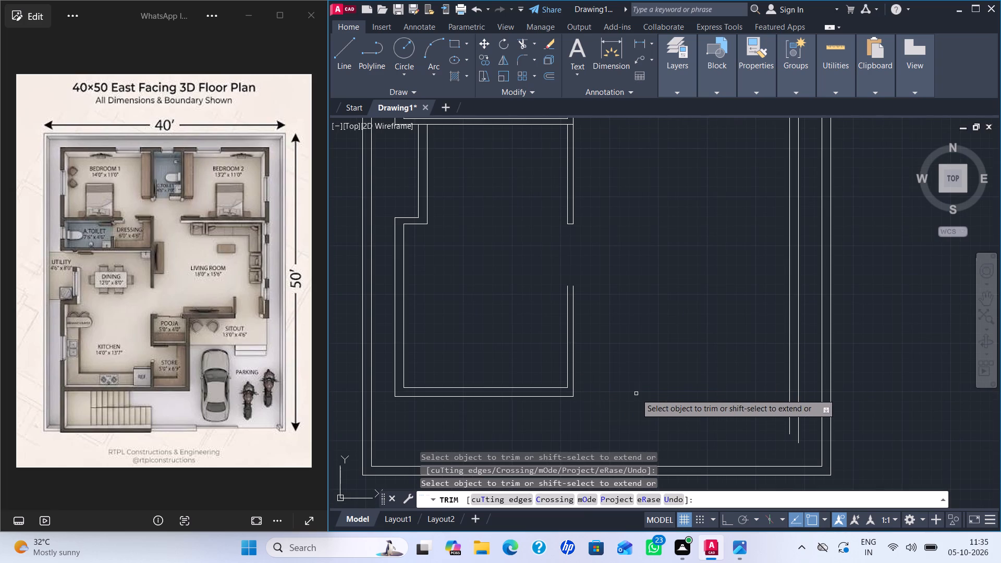
pyautogui.scroll(-2, 636, 394)
pyautogui.scroll(1, 669, 391)
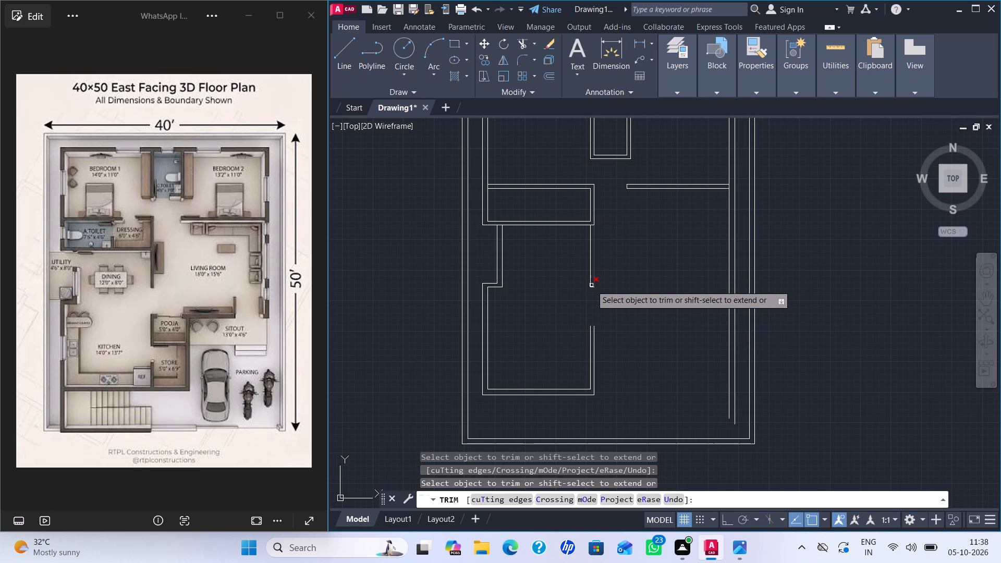
pyautogui.scroll(4, 592, 287)
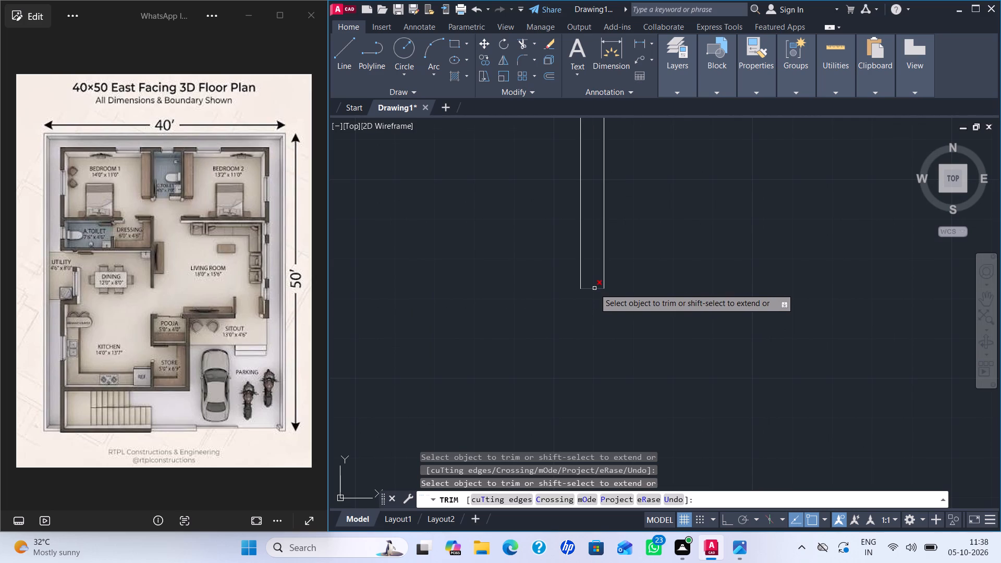
pyautogui.scroll(-5, 638, 341)
pyautogui.moveTo(699, 371); pyautogui.dragTo(641, 341, button='middle')
pyautogui.scroll(2, 524, 377)
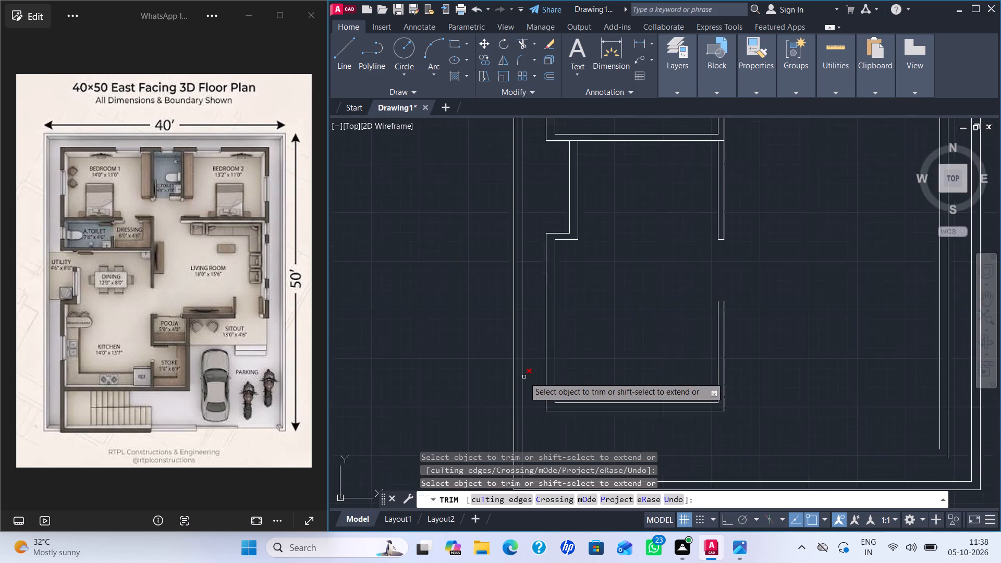
pyautogui.scroll(1, 524, 377)
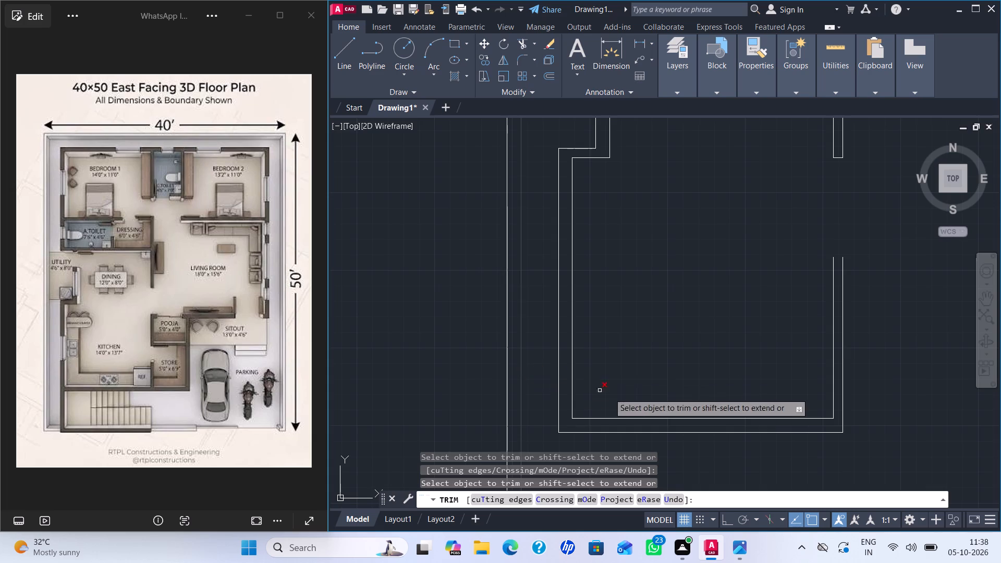
pyautogui.scroll(-2, 663, 401)
pyautogui.scroll(-2, 749, 424)
pyautogui.scroll(1, 758, 422)
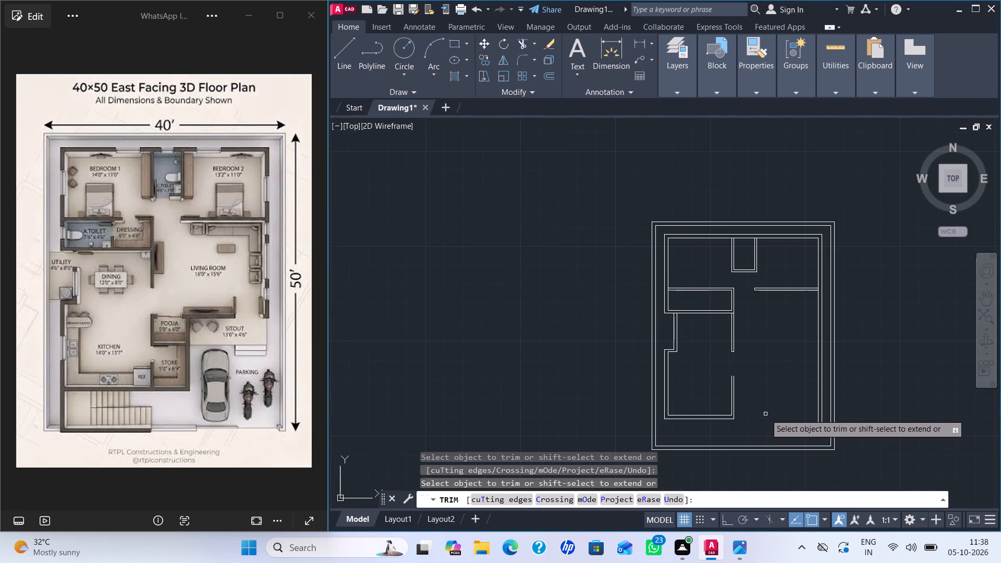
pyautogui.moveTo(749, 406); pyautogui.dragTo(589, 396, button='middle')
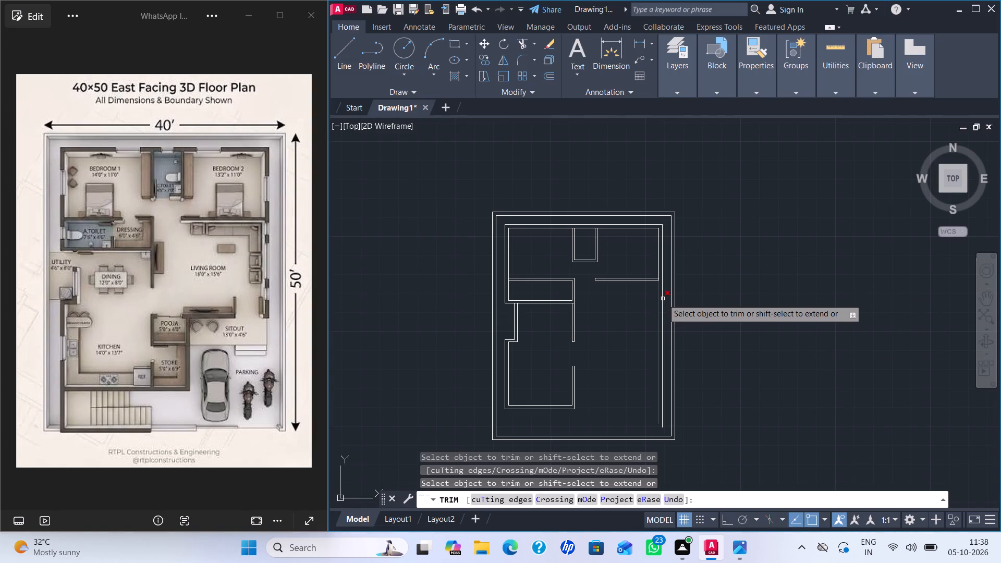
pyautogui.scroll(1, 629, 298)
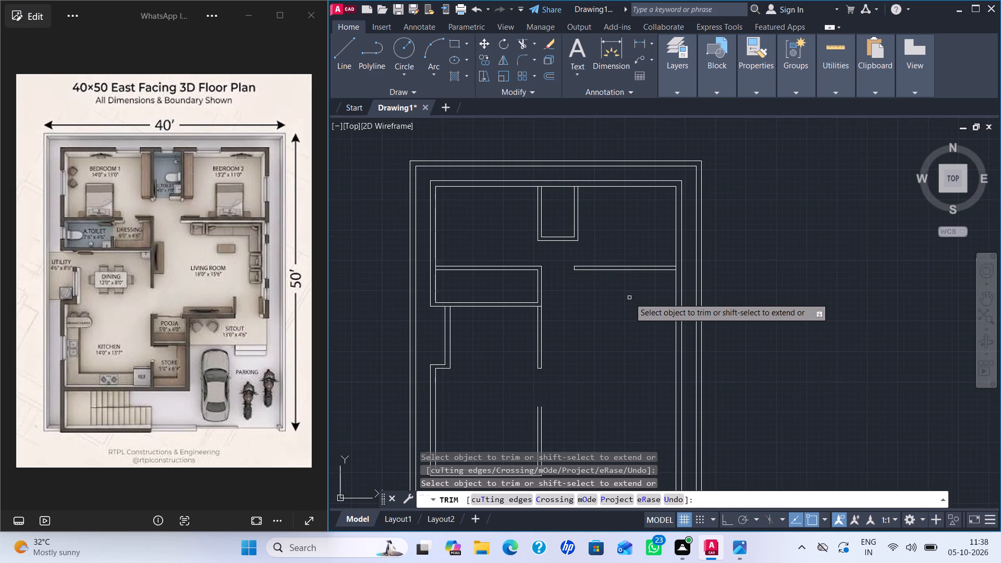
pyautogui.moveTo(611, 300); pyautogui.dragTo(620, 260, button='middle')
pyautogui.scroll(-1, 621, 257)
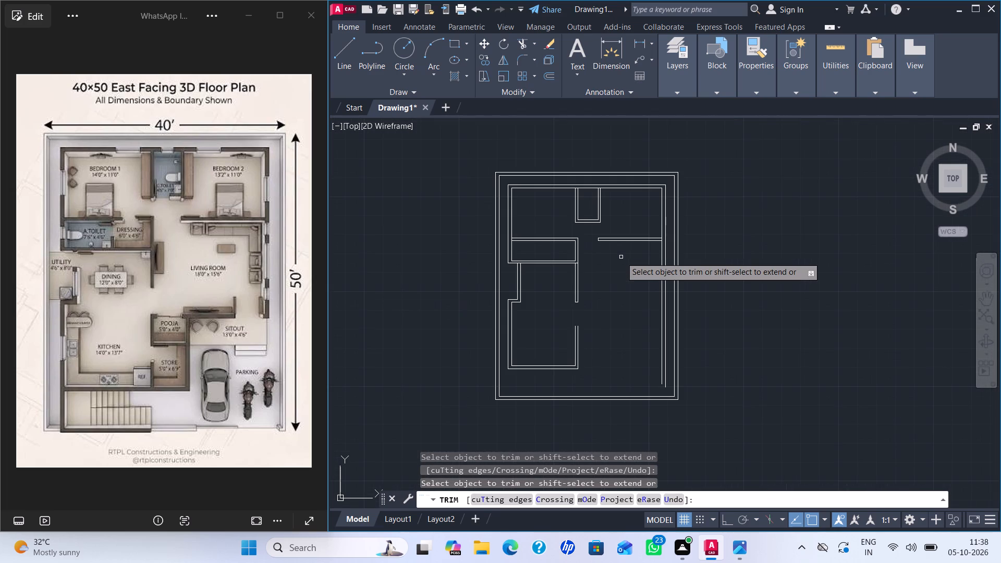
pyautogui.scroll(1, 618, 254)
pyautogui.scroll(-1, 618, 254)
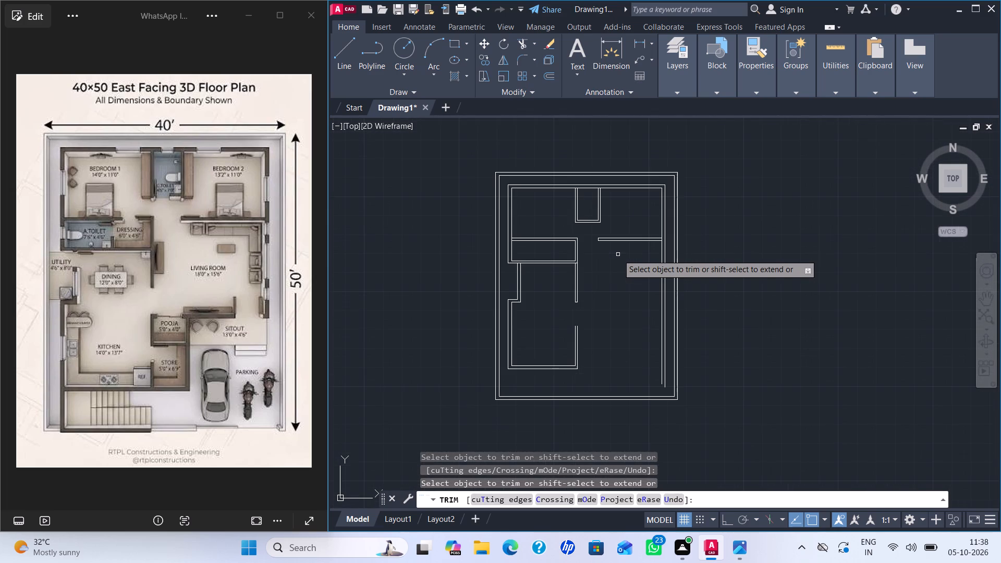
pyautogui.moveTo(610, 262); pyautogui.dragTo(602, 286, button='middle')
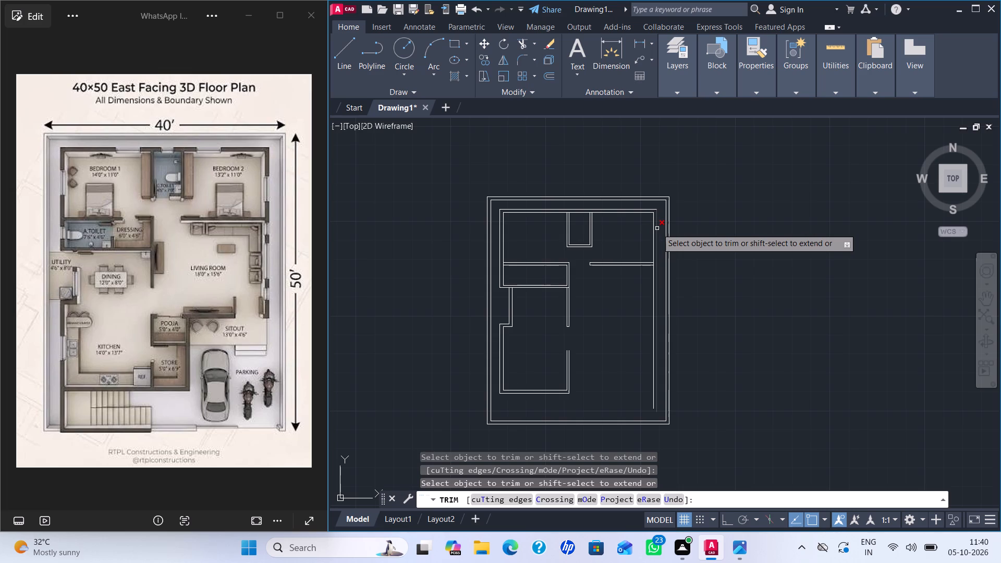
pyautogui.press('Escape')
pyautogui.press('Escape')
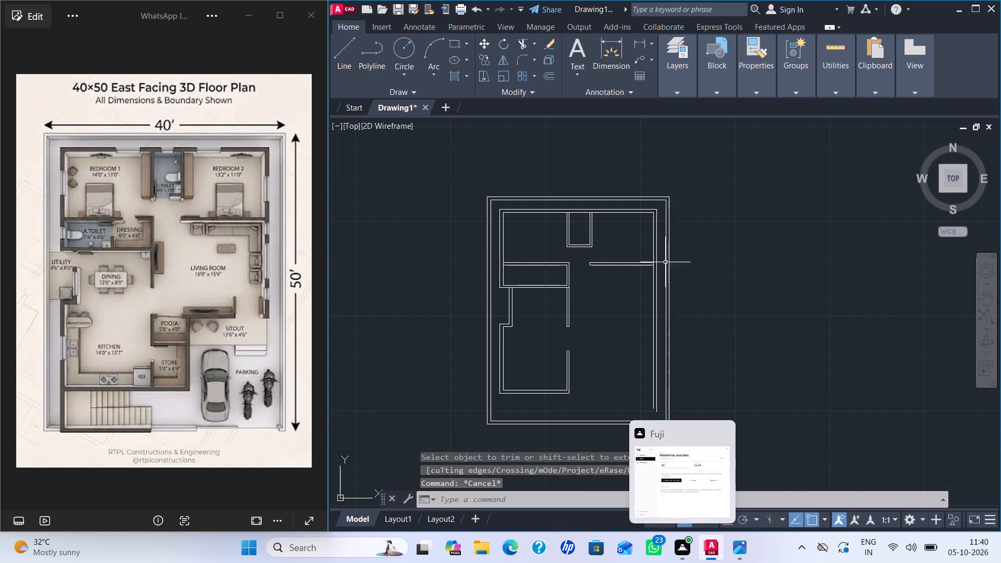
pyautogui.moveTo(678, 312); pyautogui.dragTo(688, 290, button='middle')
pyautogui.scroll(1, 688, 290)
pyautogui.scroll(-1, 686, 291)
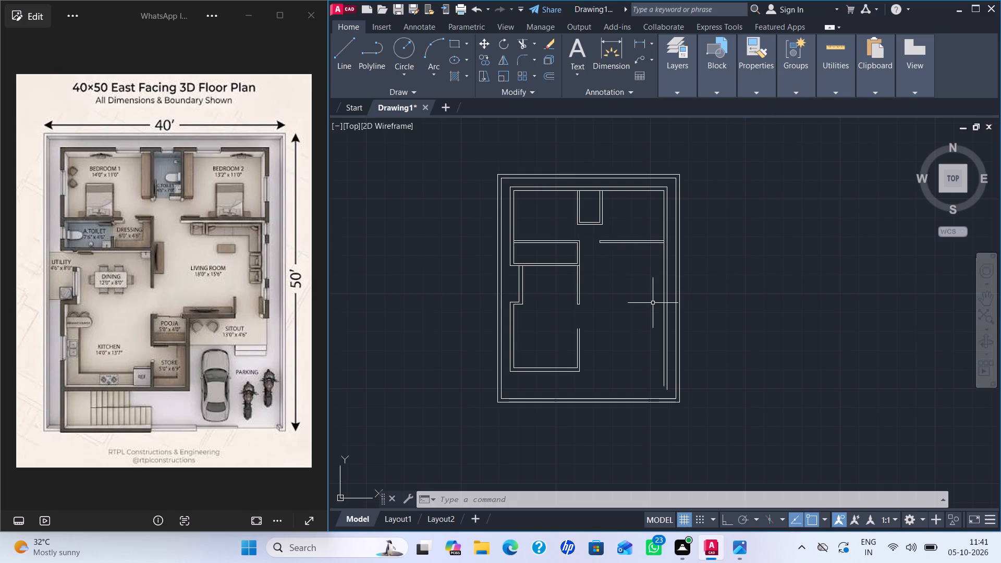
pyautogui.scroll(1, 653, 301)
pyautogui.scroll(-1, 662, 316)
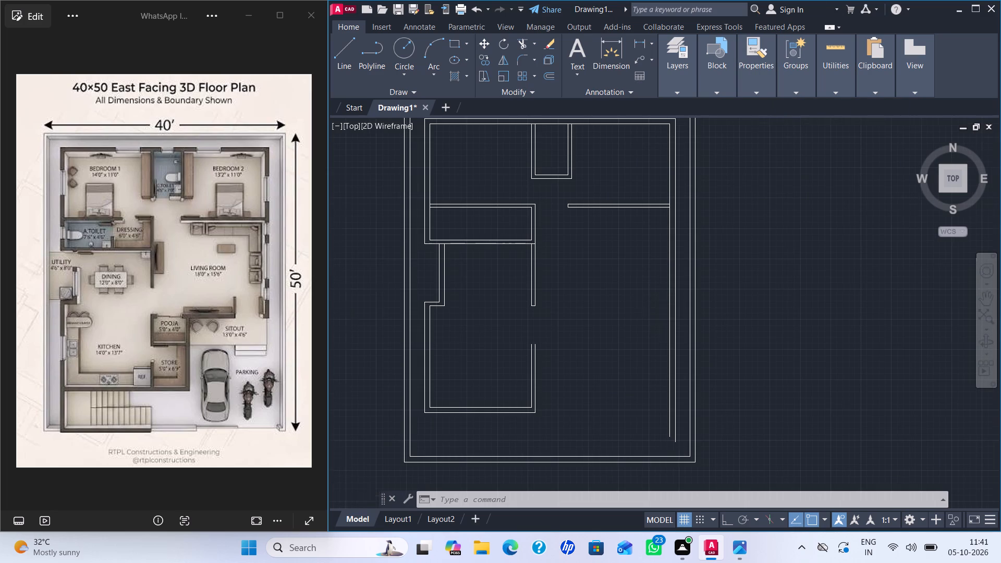
# Offset the kitchen's outer east wall line 5' east for the store, and offset the new line 9" farther east.
pyautogui.moveTo(602, 323); pyautogui.dragTo(507, 307, button='middle')
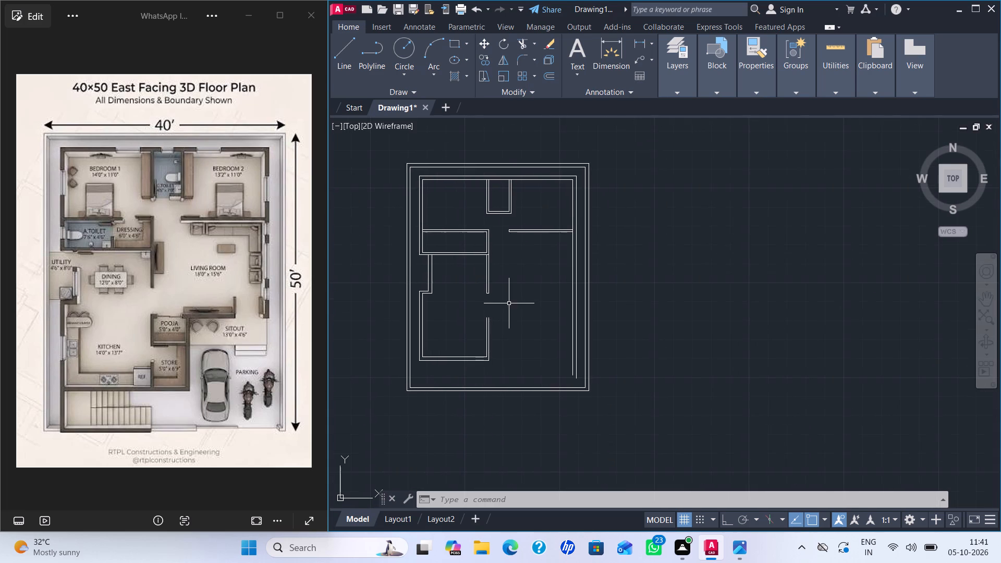
pyautogui.scroll(1, 511, 303)
pyautogui.press('o')
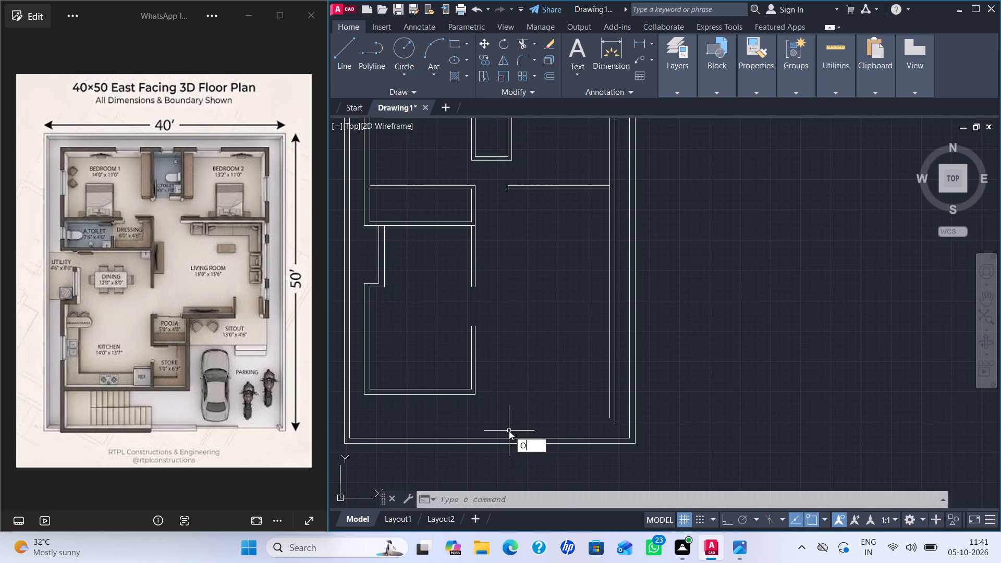
pyautogui.press('Return')
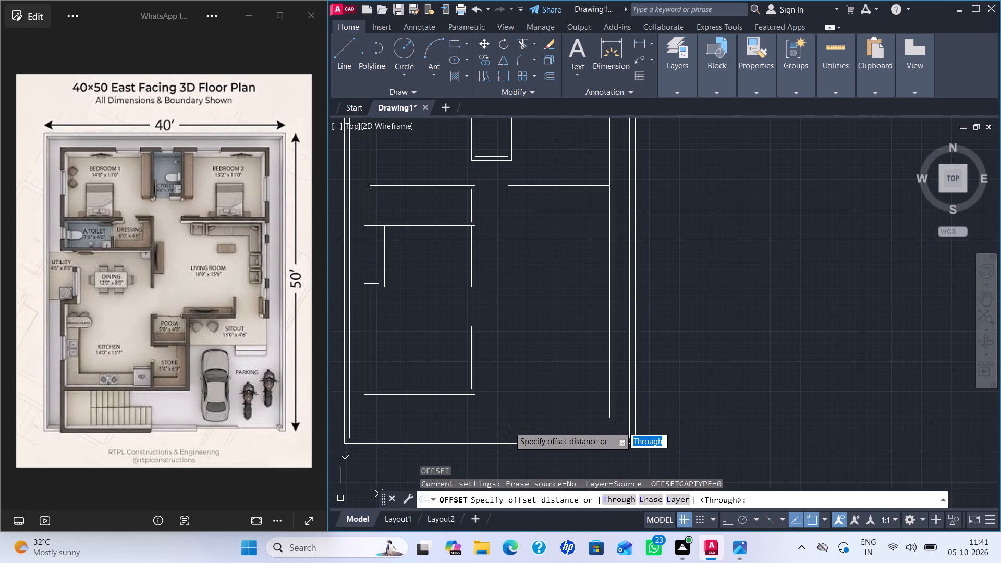
pyautogui.write("5'")
pyautogui.press('Return')
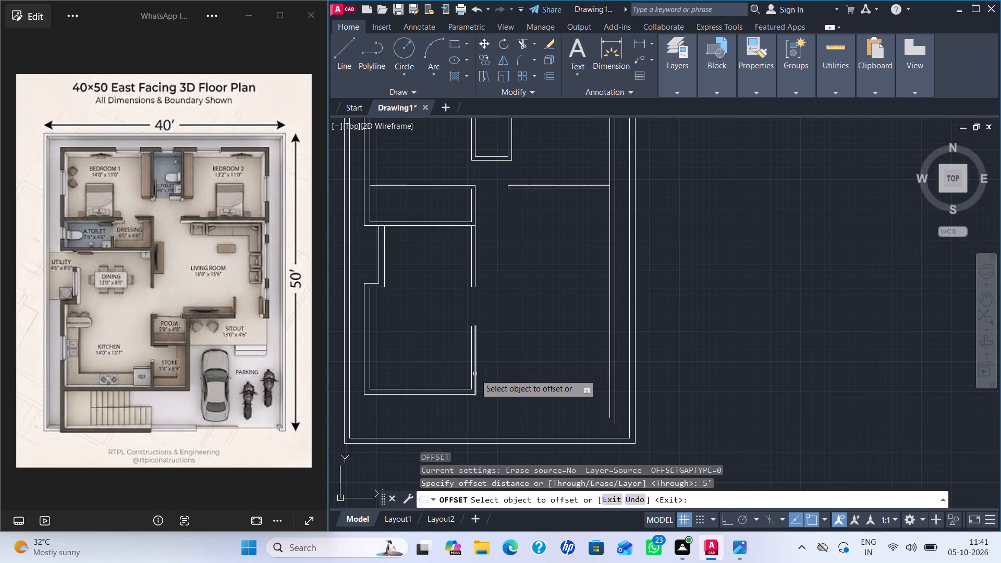
pyautogui.click(475, 374)
pyautogui.click(553, 377)
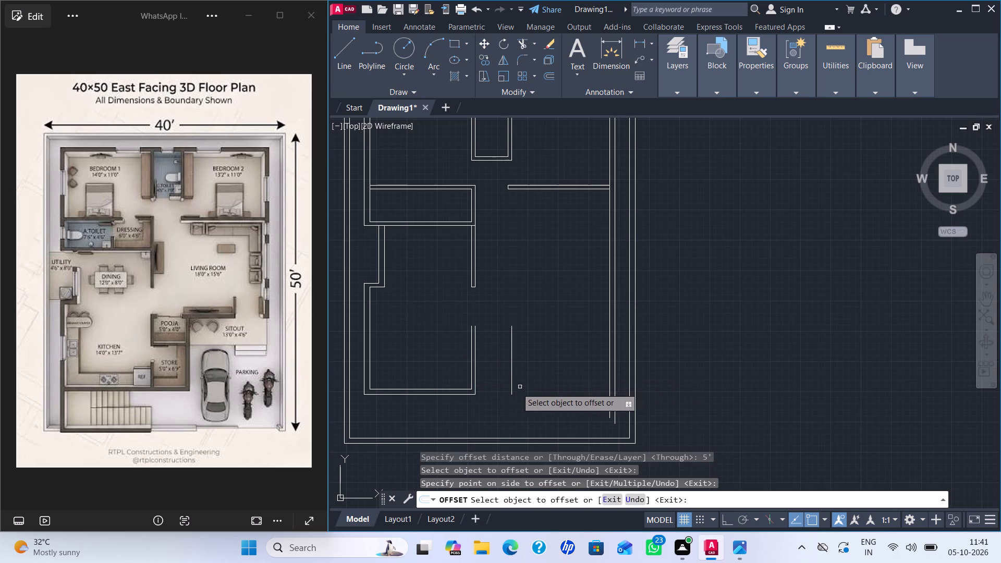
pyautogui.scroll(3, 506, 394)
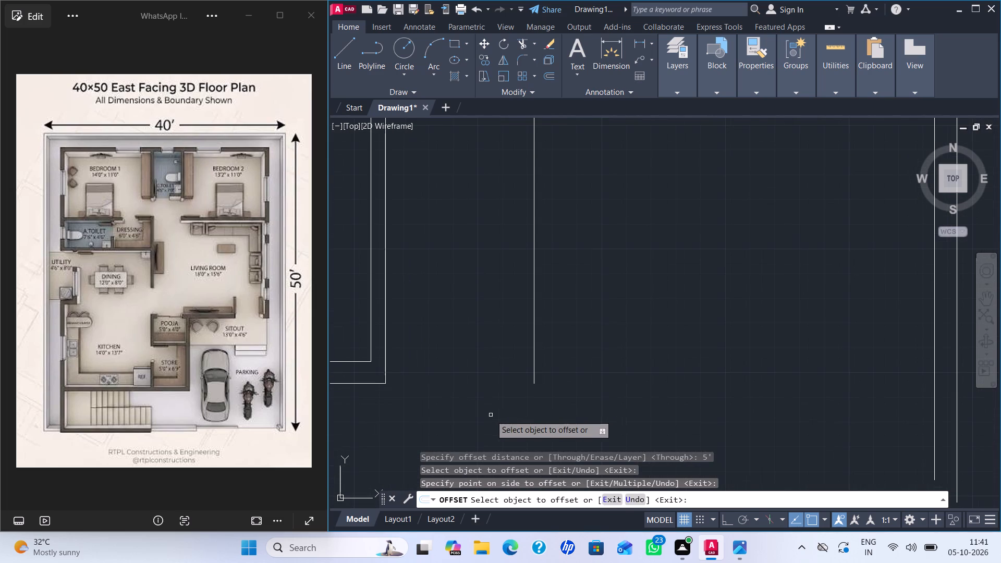
pyautogui.scroll(-2, 473, 397)
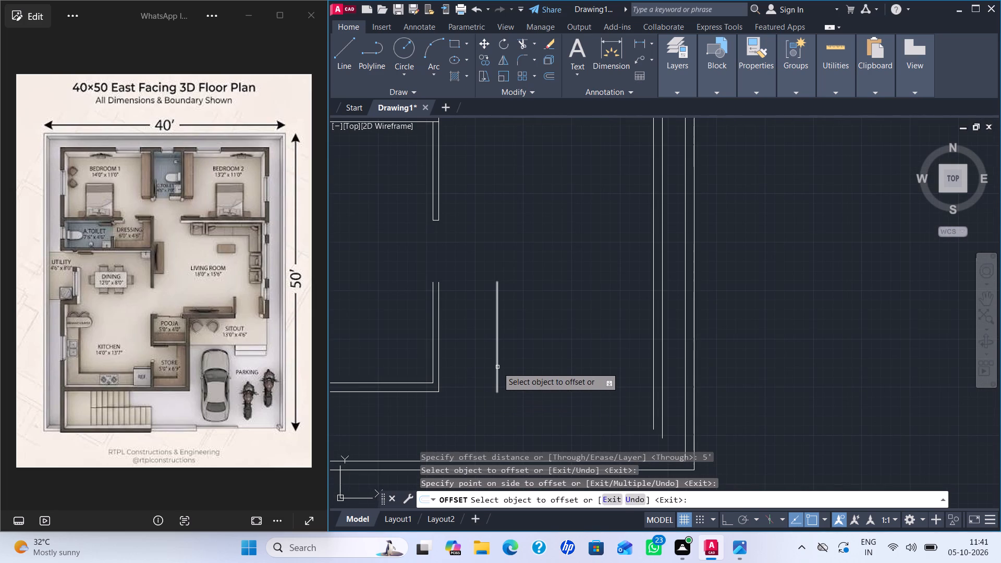
pyautogui.click(497, 366)
pyautogui.write('9"')
pyautogui.press('Return')
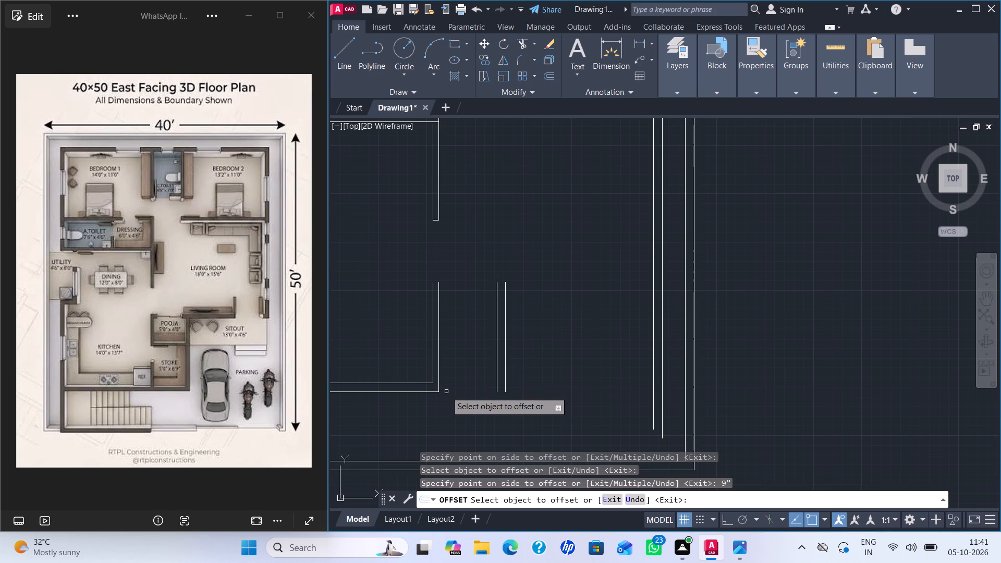
pyautogui.press('Escape')
# Extend the kitchen's two south wall lines east to the outer line of the store's east wall.
pyautogui.press('e')
pyautogui.press('x')
pyautogui.press('Return')
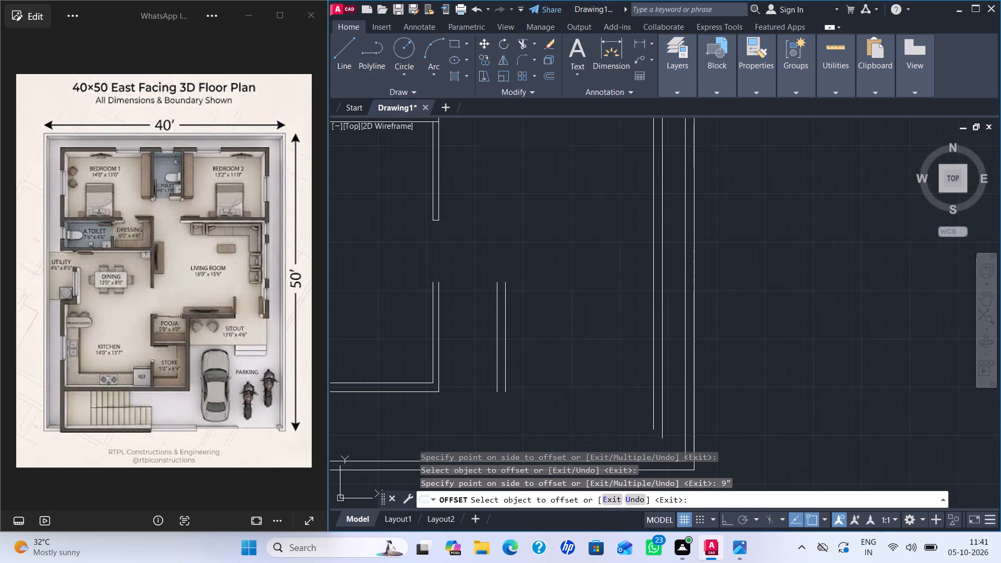
pyautogui.click(424, 382)
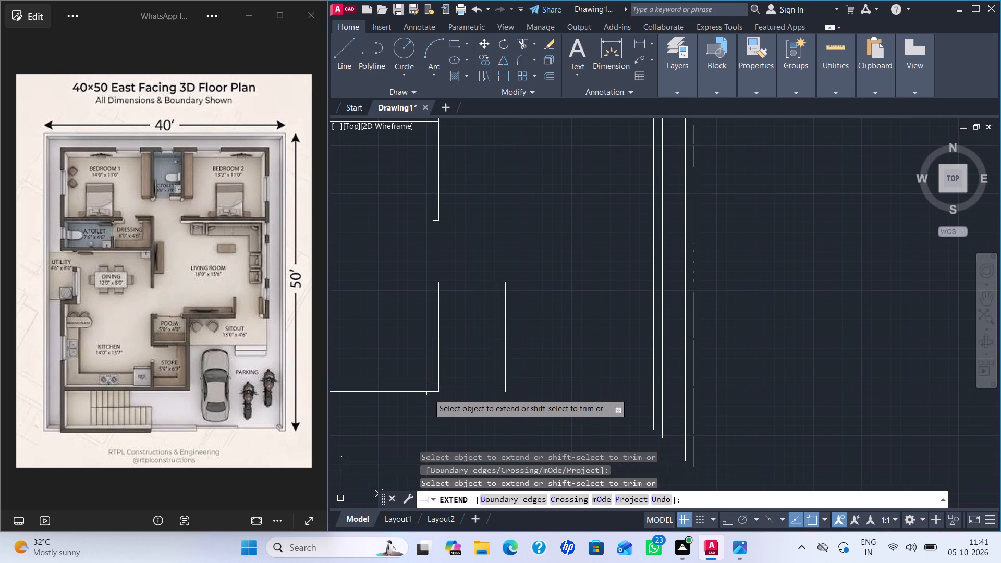
pyautogui.click(430, 391)
pyautogui.click(457, 392)
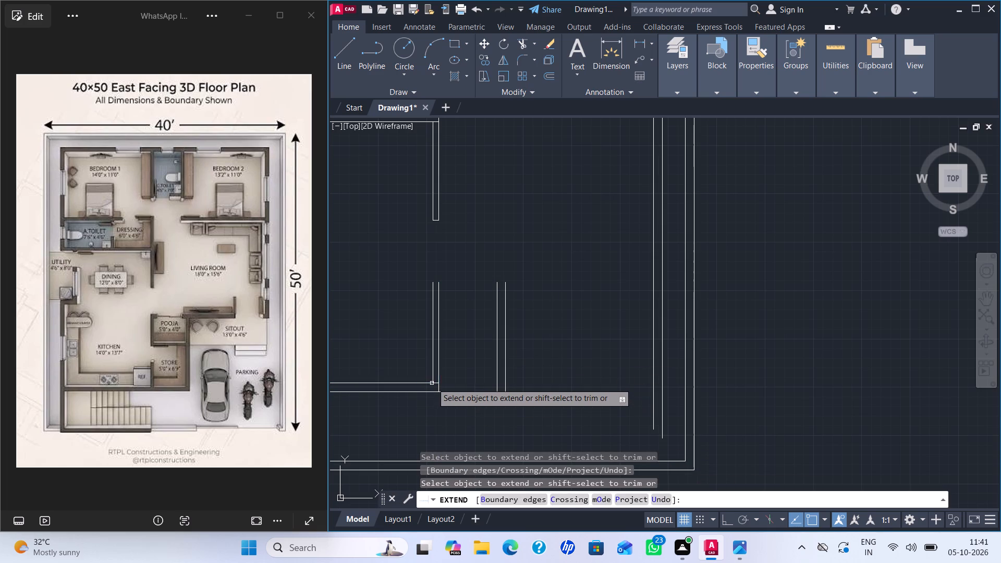
pyautogui.click(434, 383)
pyautogui.click(468, 384)
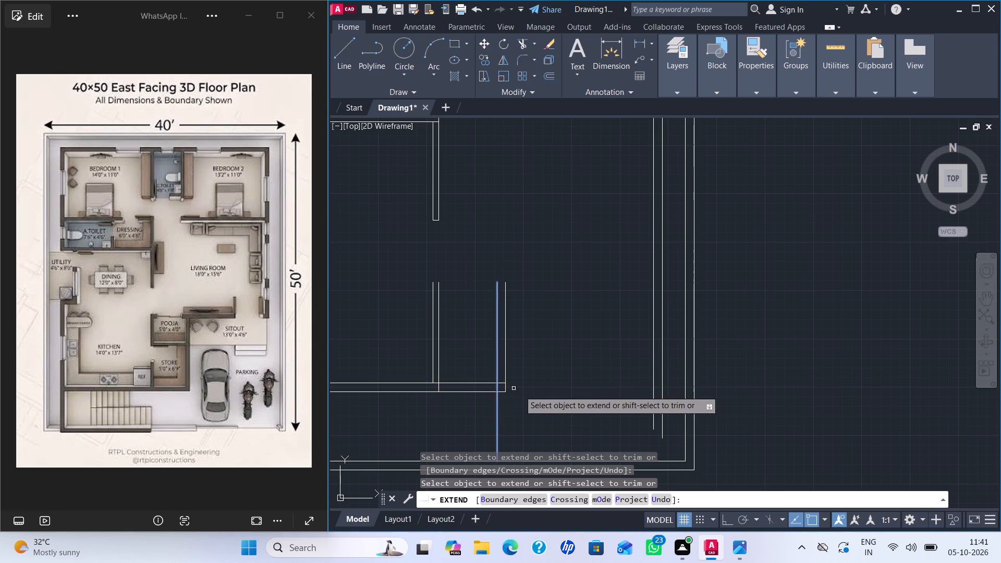
pyautogui.press('Escape')
pyautogui.press('Escape')
# Offset the upper line of the kitchen–store south wall 6'9" north to mark the store's depth.
pyautogui.press('o')
pyautogui.press('Return')
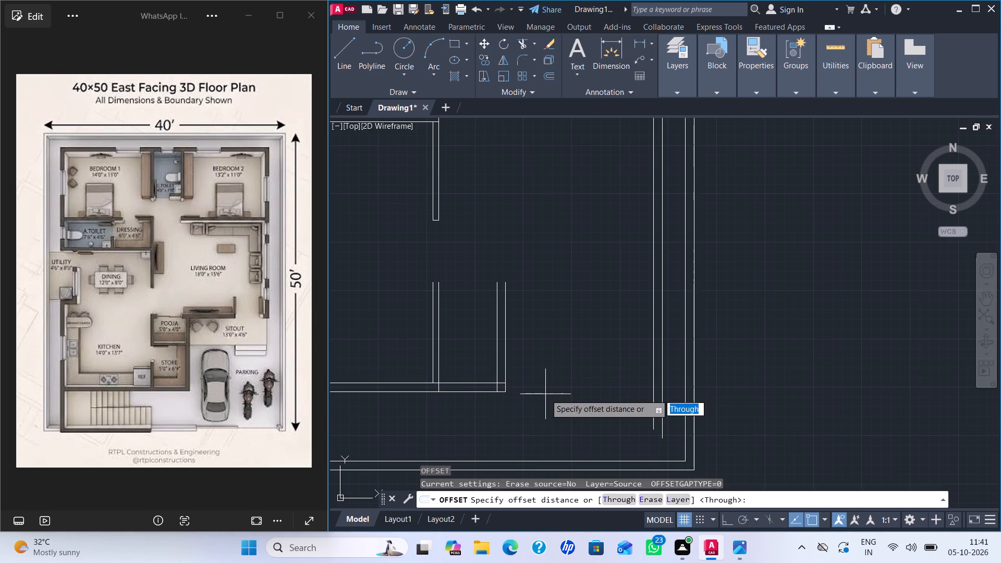
pyautogui.press('6')
pyautogui.press("'")
pyautogui.press('9')
pyautogui.hotkey('shift', '"')
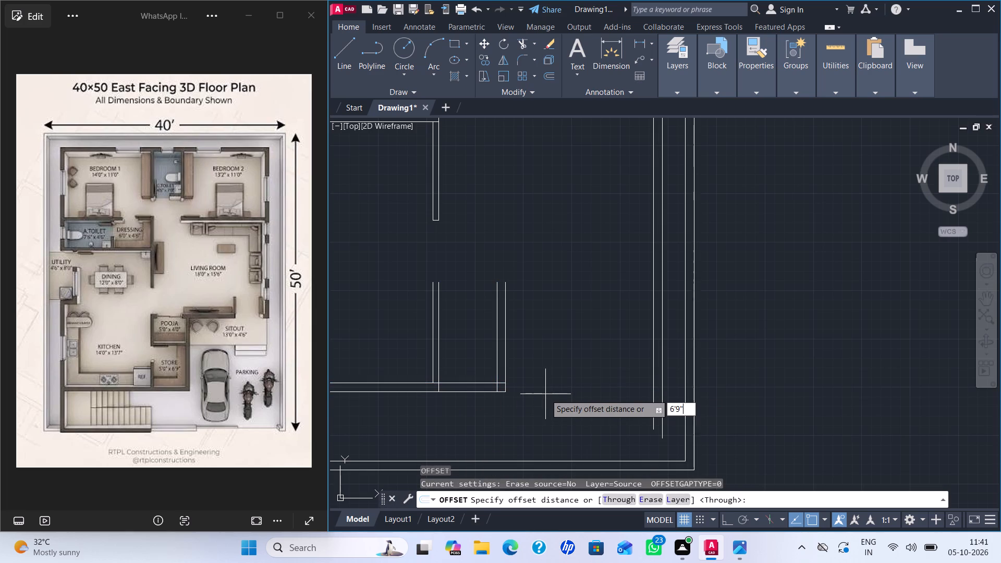
pyautogui.press('Return')
pyautogui.click(470, 382)
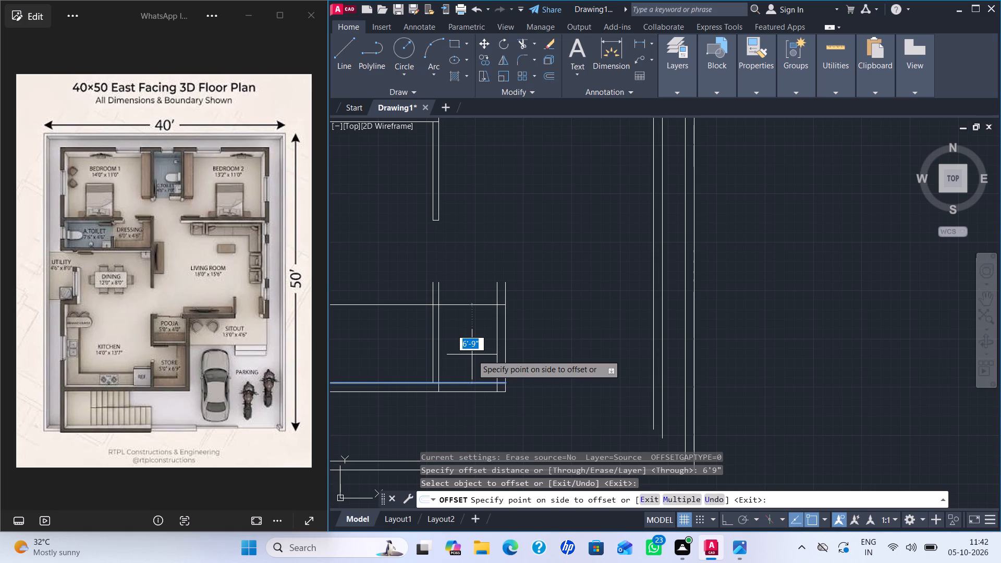
pyautogui.click(472, 354)
pyautogui.click(475, 304)
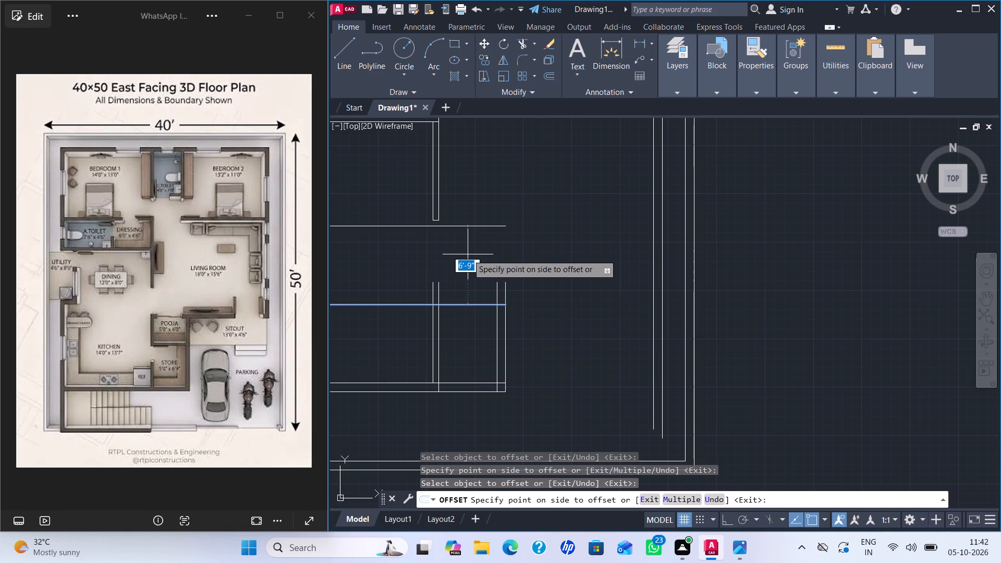
pyautogui.press('Escape')
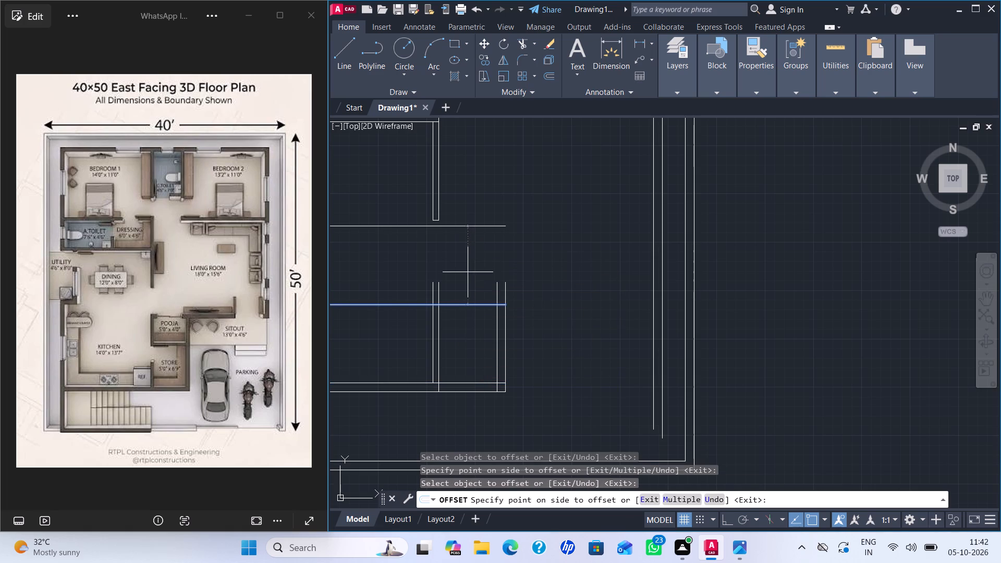
# Offset the store's north line 6" north to form the wall between the store and pooja.
pyautogui.press('o')
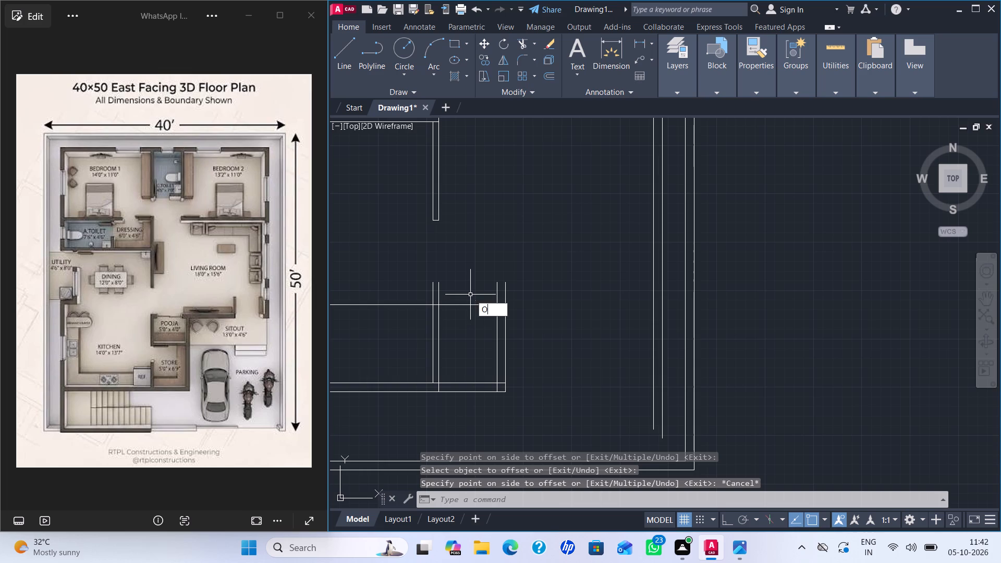
pyautogui.press('Return')
pyautogui.write('6"')
pyautogui.press('Return')
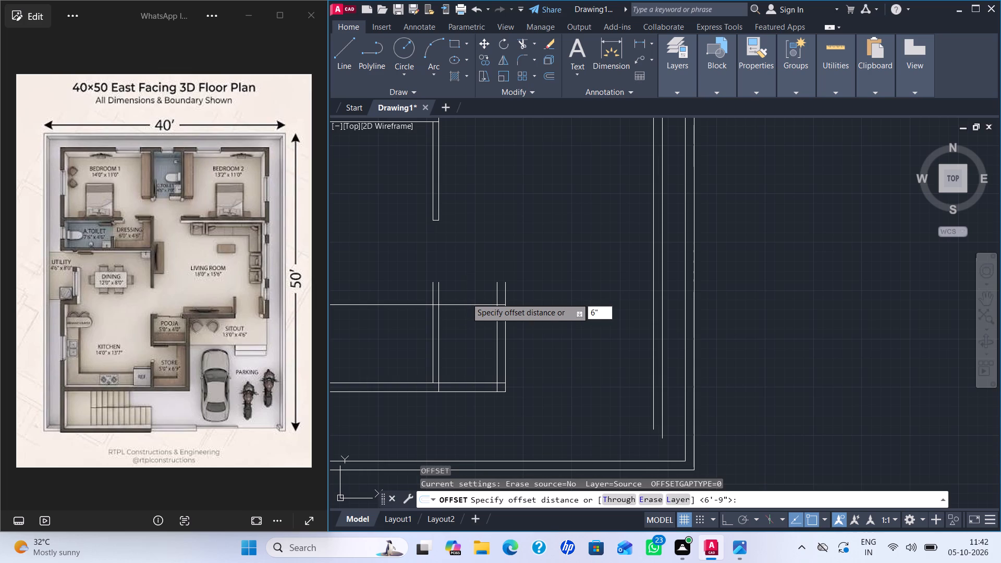
pyautogui.click(462, 304)
pyautogui.click(463, 282)
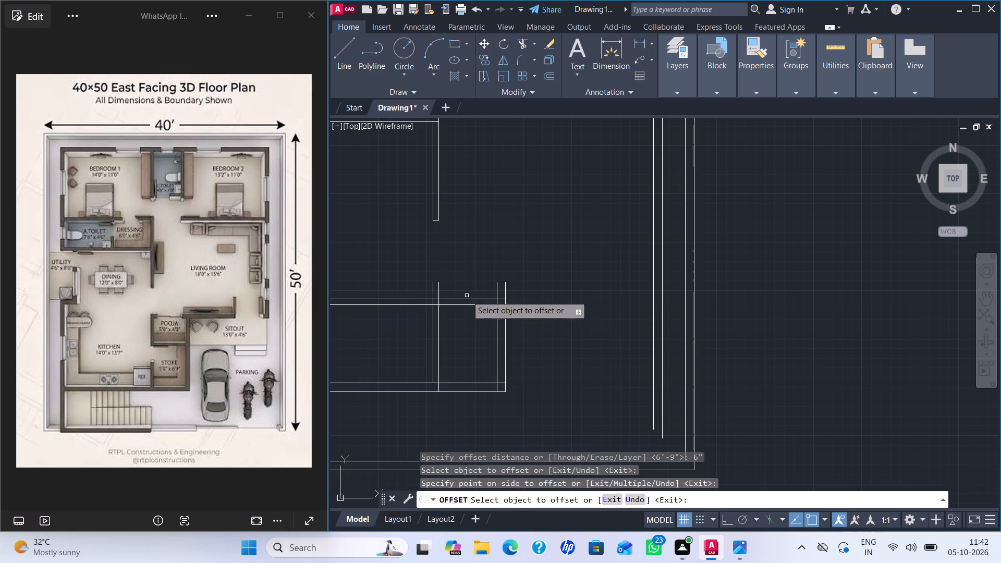
# Offset the upper store–pooja wall line 4' north, and offset that new line 6" north for the pooja's north wall.
pyautogui.click(468, 299)
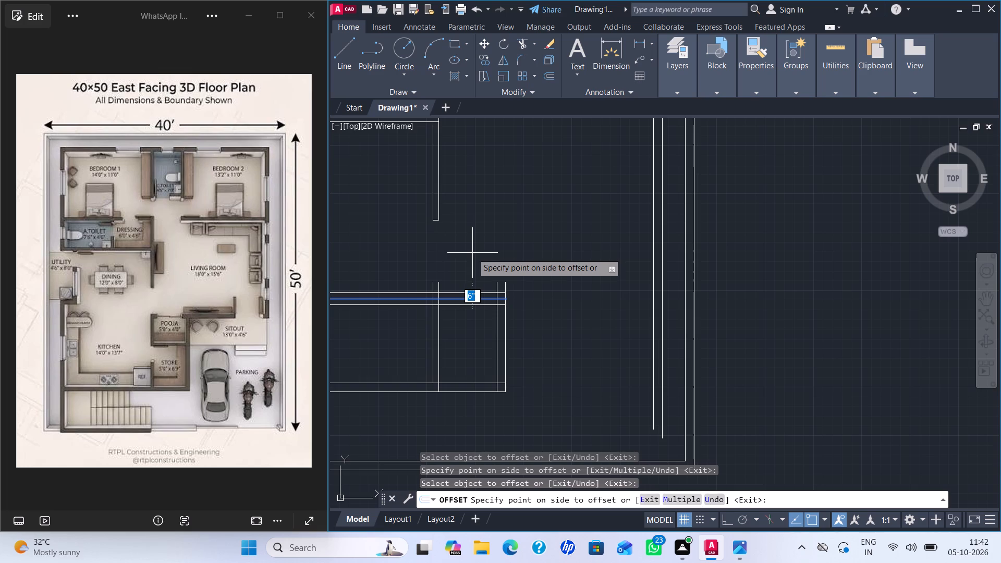
pyautogui.write("4'")
pyautogui.press('Return')
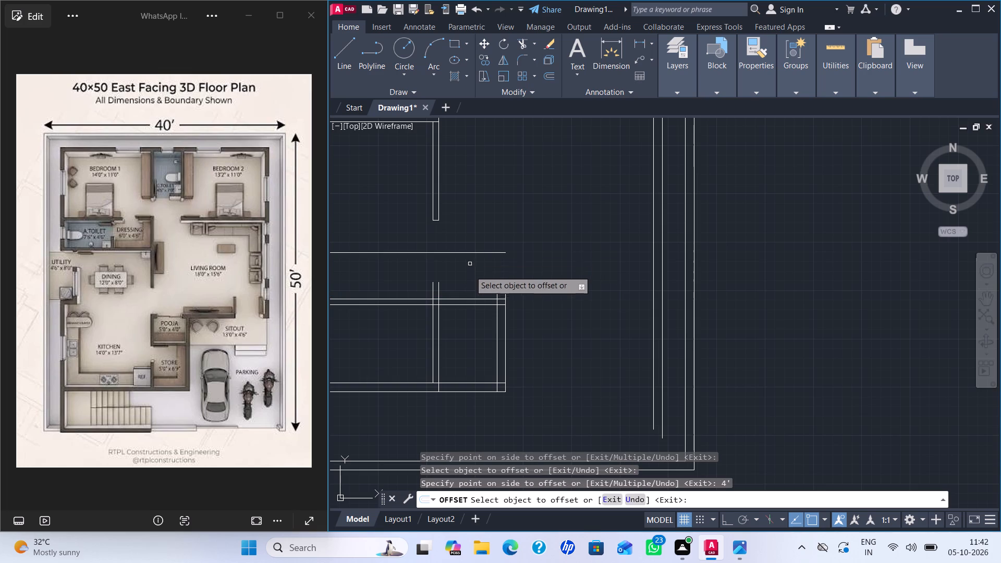
pyautogui.click(473, 252)
pyautogui.click(473, 231)
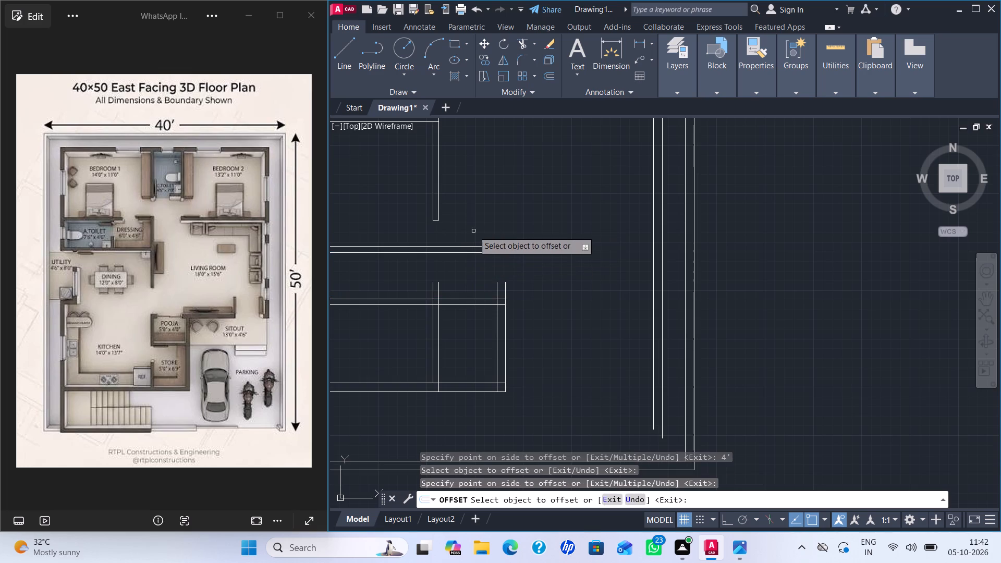
pyautogui.scroll(-2, 527, 268)
pyautogui.scroll(1, 530, 279)
pyautogui.moveTo(529, 284); pyautogui.dragTo(558, 302, button='middle')
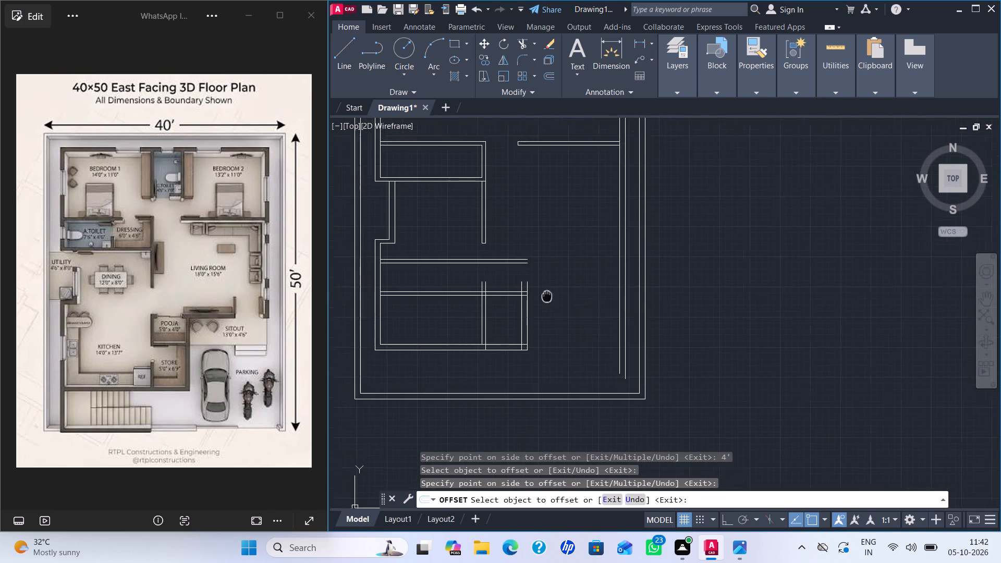
pyautogui.moveTo(558, 302); pyautogui.dragTo(594, 319, button='middle')
pyautogui.press('Escape')
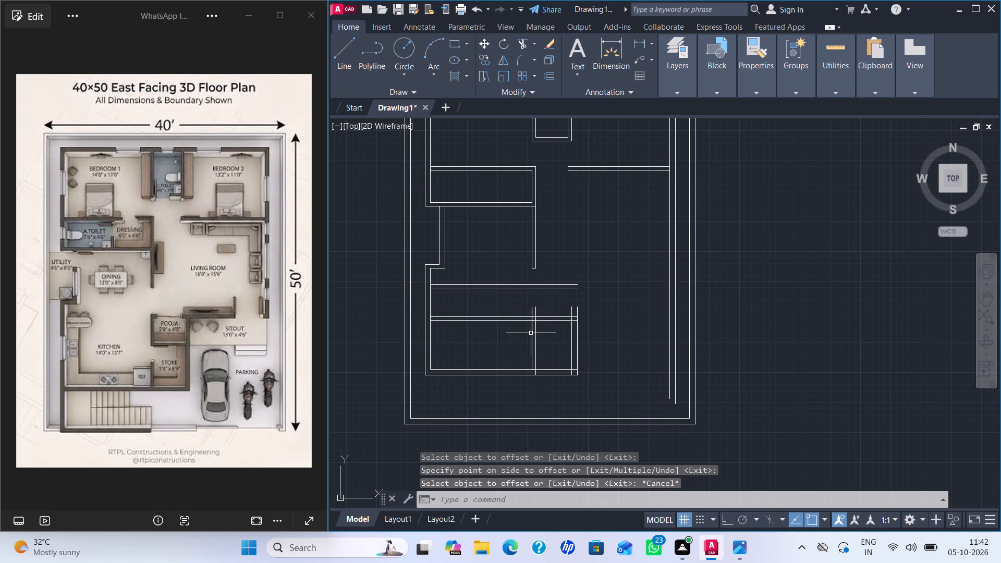
# Extend the four vertical side-wall lines of the store north to the outer line of the pooja's north wall.
pyautogui.write('EX')
pyautogui.press('Return')
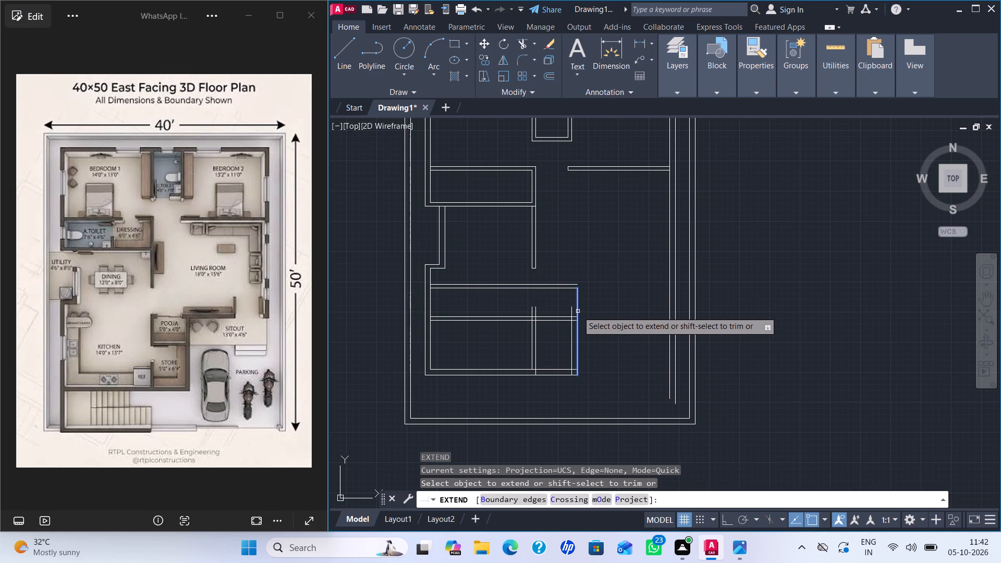
pyautogui.click(578, 311)
pyautogui.click(577, 300)
pyautogui.click(570, 309)
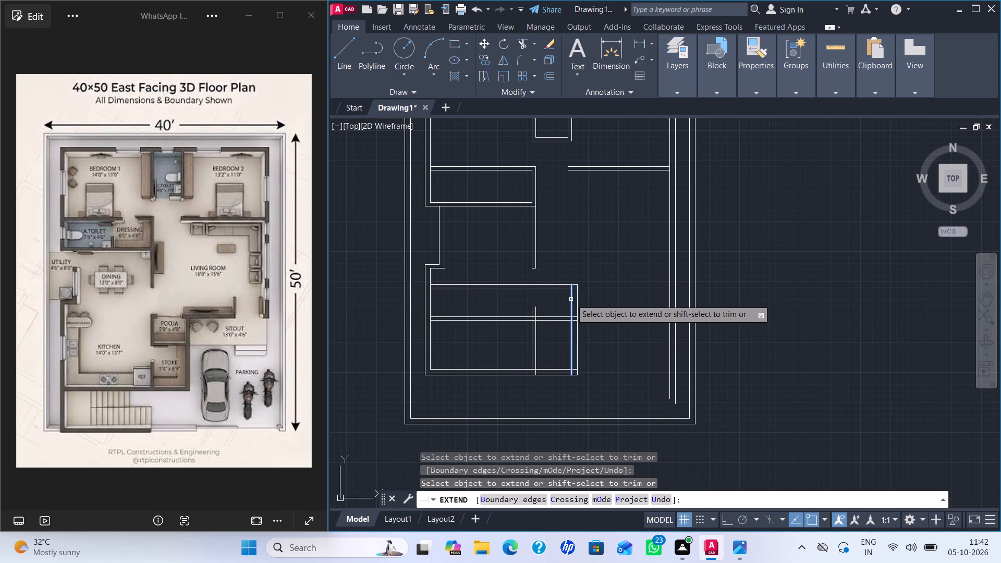
pyautogui.click(571, 295)
pyautogui.click(535, 310)
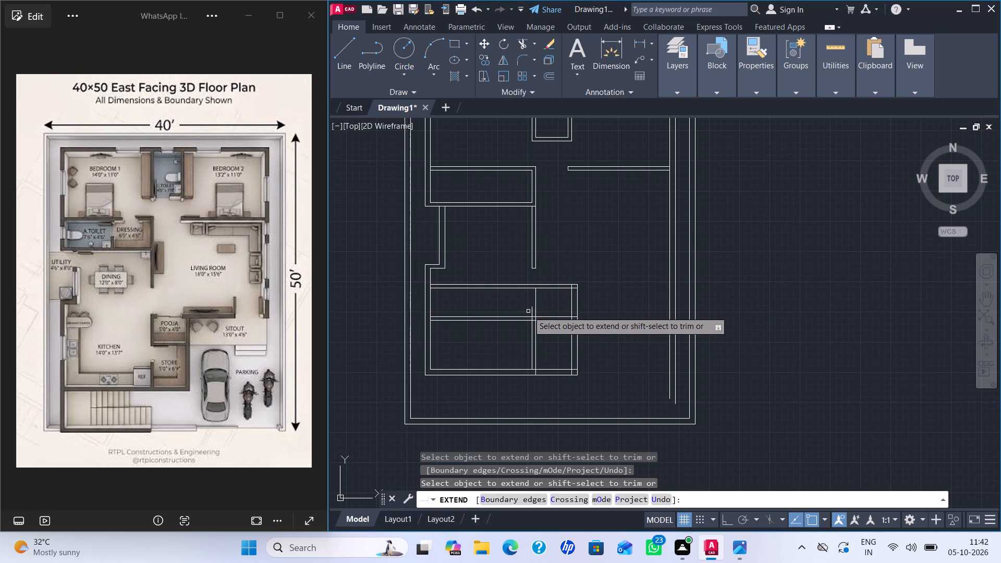
pyautogui.click(531, 307)
pyautogui.click(532, 292)
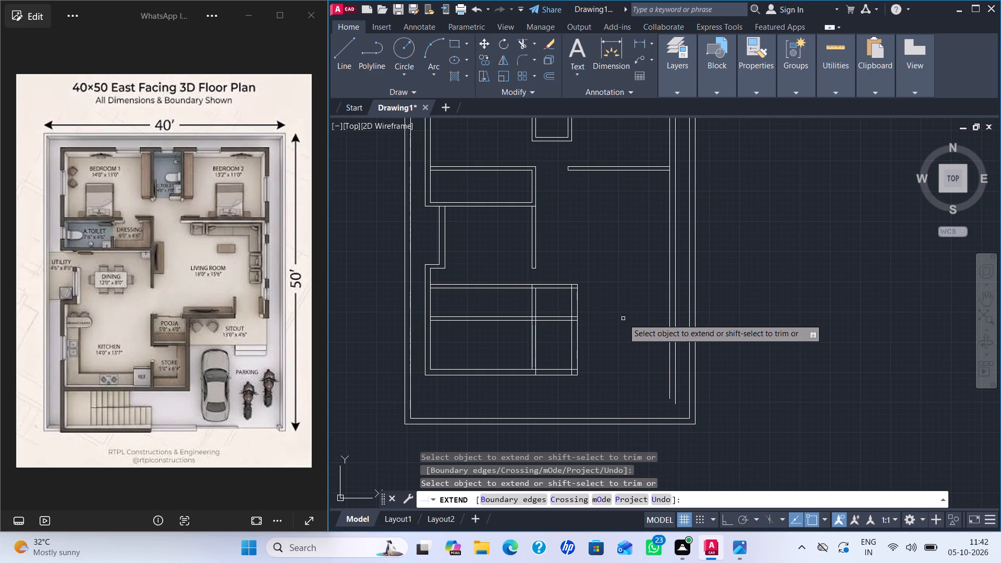
pyautogui.press('Escape')
pyautogui.press('Escape')
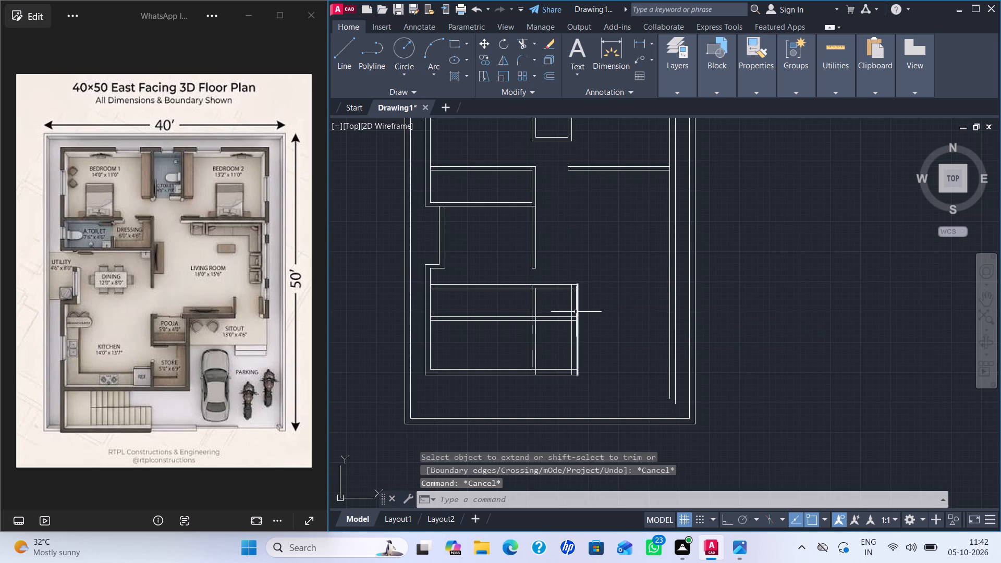
# Trim away the parts of the pooja's two north wall lines that run west across the kitchen.
pyautogui.press('t')
pyautogui.press('r')
pyautogui.press('Return')
pyautogui.moveTo(492, 296); pyautogui.dragTo(496, 262)
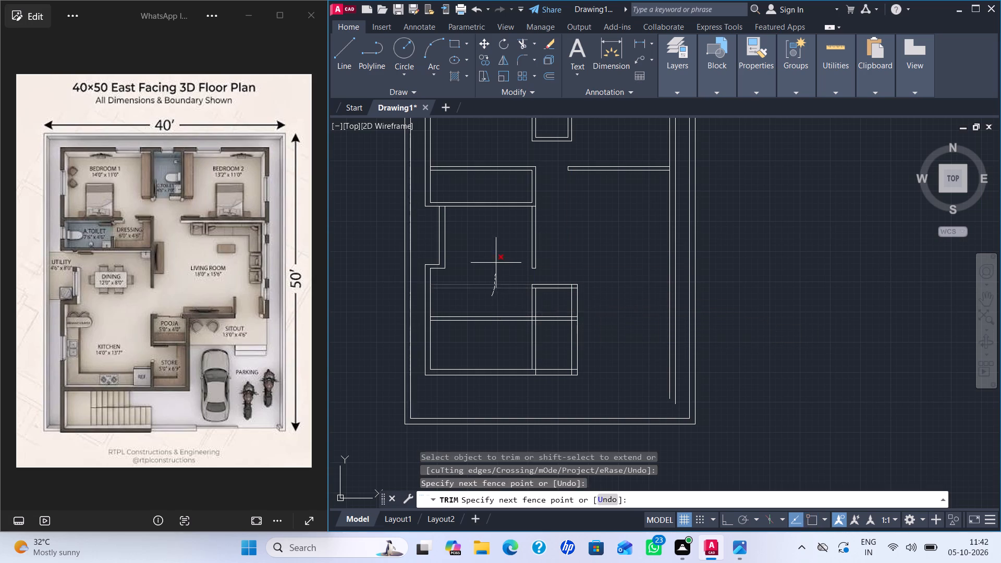
pyautogui.moveTo(496, 262); pyautogui.dragTo(496, 261)
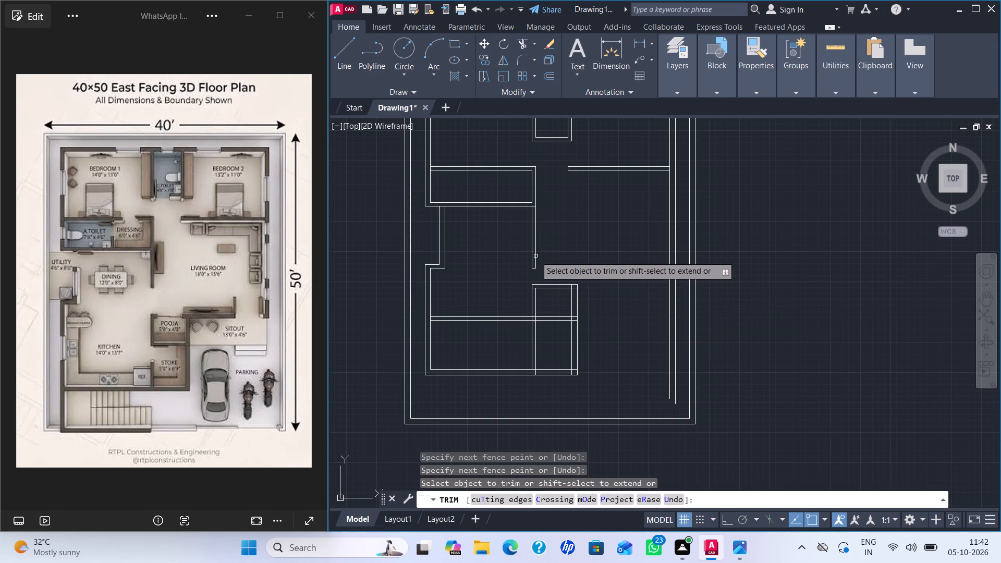
pyautogui.scroll(1, 554, 260)
pyautogui.moveTo(552, 259); pyautogui.dragTo(548, 313, button='middle')
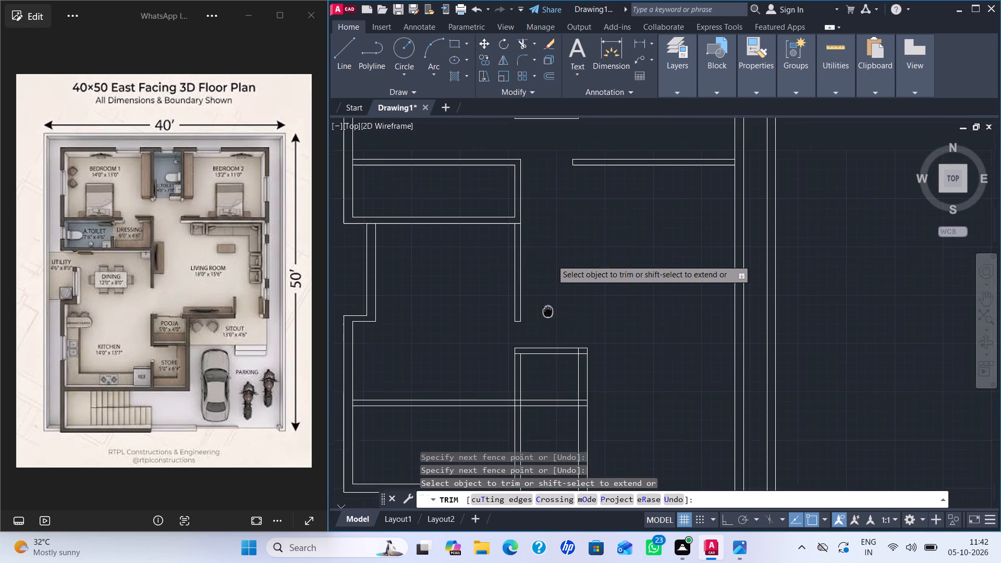
pyautogui.moveTo(548, 313); pyautogui.dragTo(548, 314, button='middle')
pyautogui.press('Escape')
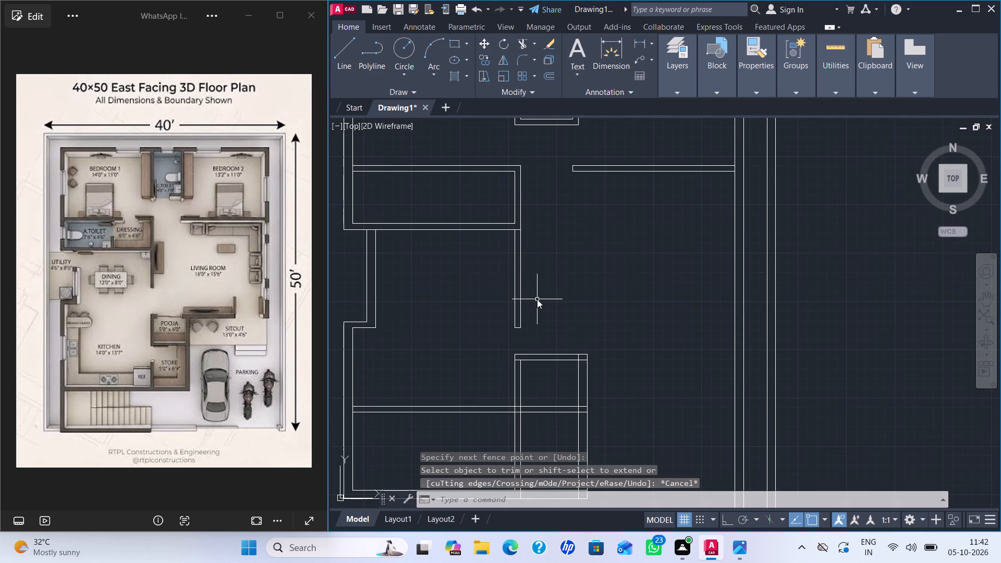
# Draw a cap line across the dining–living wall partway along it and trim away the wall portion south of that line.
pyautogui.press('l')
pyautogui.press('Return')
pyautogui.scroll(2, 534, 294)
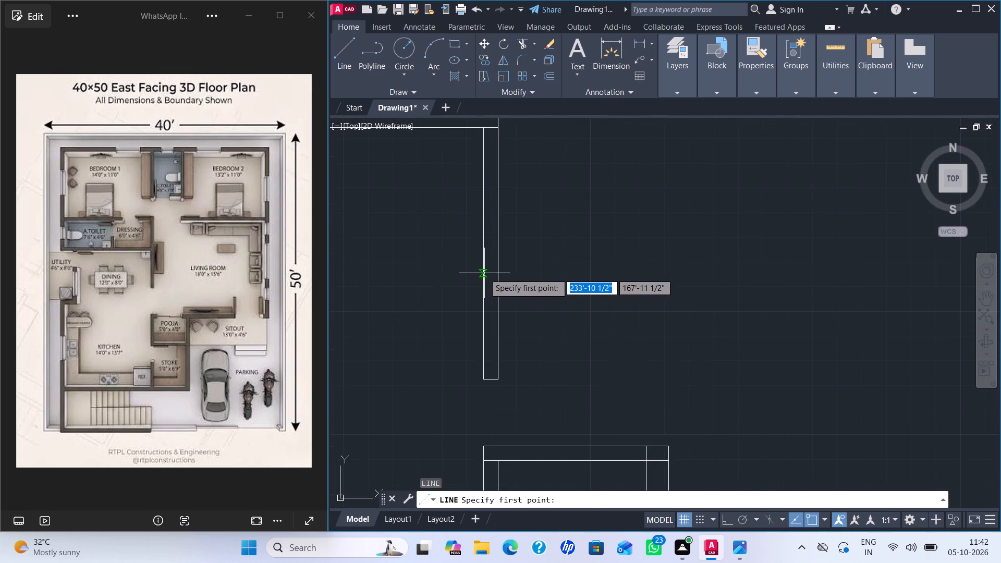
pyautogui.click(484, 272)
pyautogui.click(497, 270)
pyautogui.press('Escape')
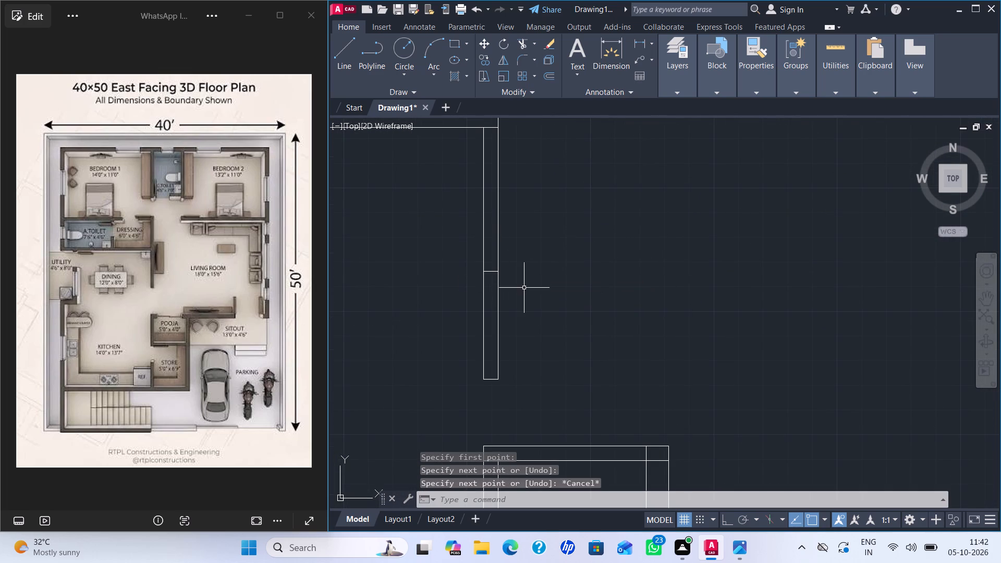
pyautogui.press('t')
pyautogui.press('r')
pyautogui.press('Return')
pyautogui.moveTo(516, 300); pyautogui.dragTo(404, 340)
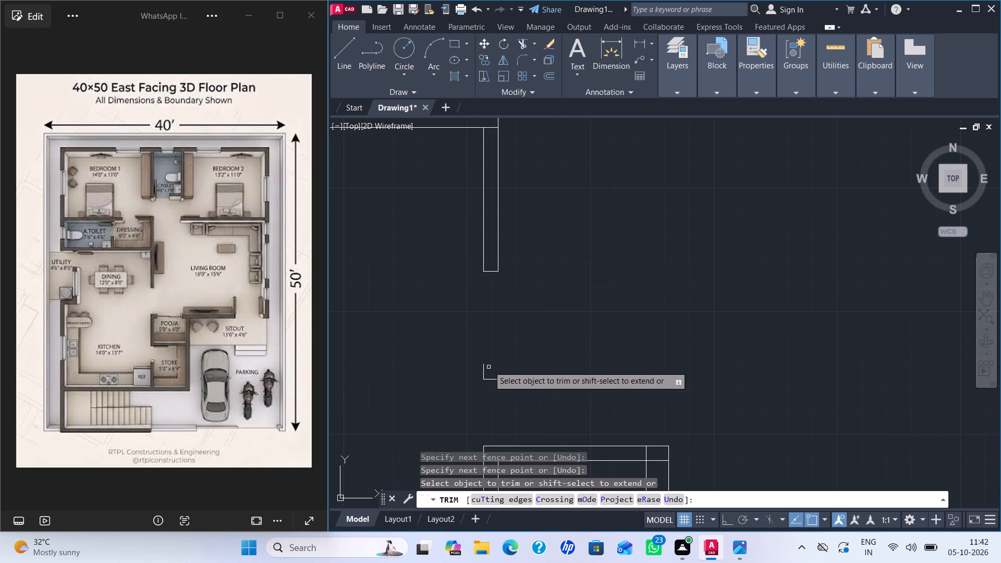
pyautogui.moveTo(489, 364); pyautogui.dragTo(478, 388)
pyautogui.moveTo(496, 377); pyautogui.dragTo(489, 388)
# Trim the overlapping inner lines at the two north corners of the pooja's walls.
pyautogui.scroll(-2, 543, 361)
pyautogui.scroll(-2, 589, 347)
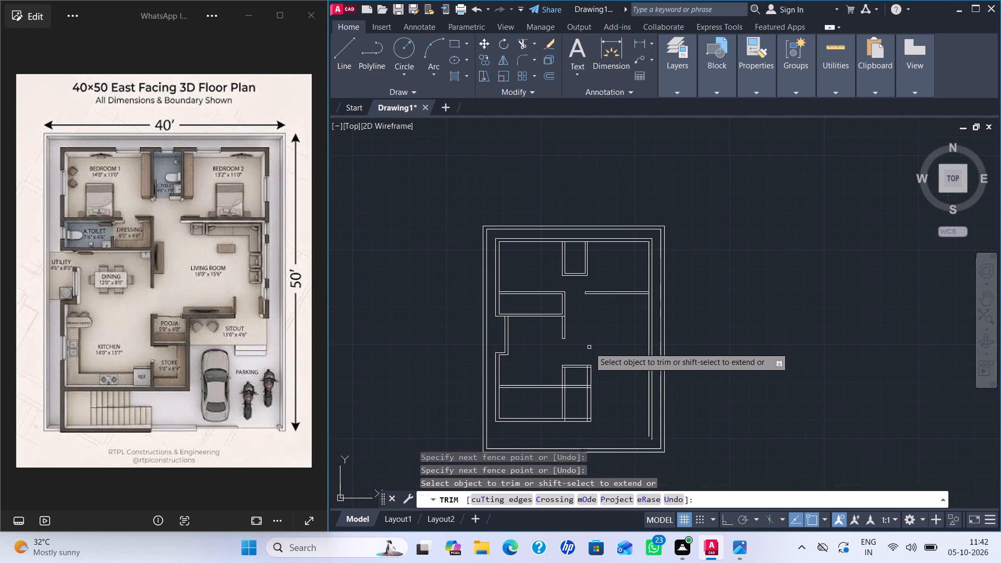
pyautogui.scroll(3, 600, 352)
pyautogui.moveTo(594, 375); pyautogui.dragTo(610, 226, button='middle')
pyautogui.moveTo(600, 304); pyautogui.dragTo(608, 280, button='middle')
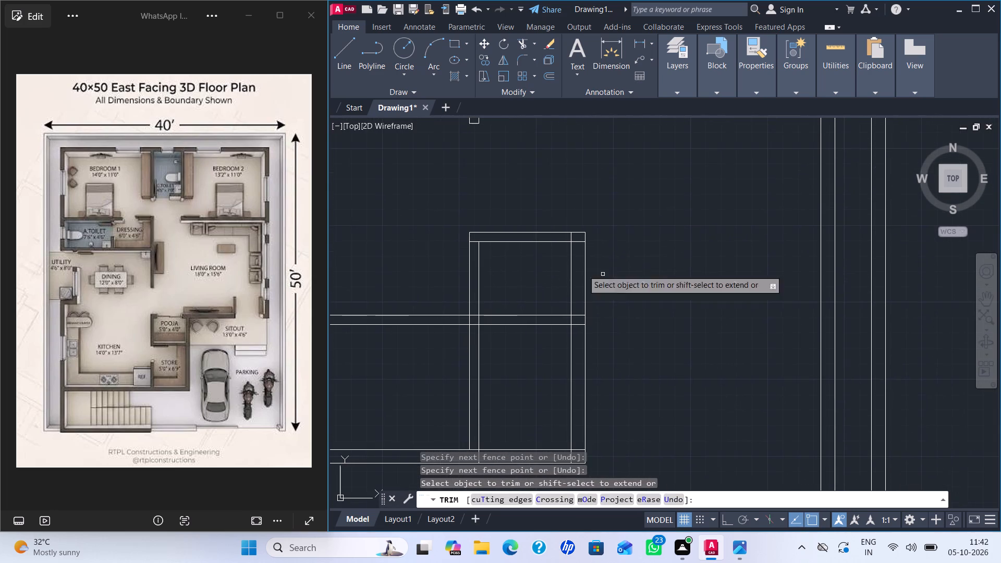
pyautogui.click(475, 242)
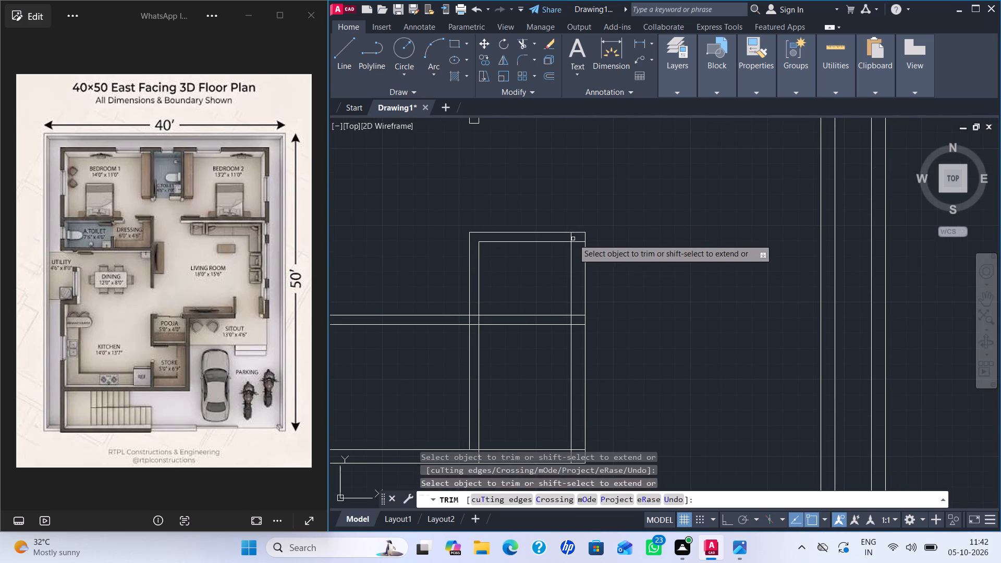
pyautogui.scroll(3, 573, 239)
pyautogui.moveTo(538, 232); pyautogui.dragTo(592, 297)
pyautogui.scroll(-3, 594, 291)
# Trim the store–pooja wall lines where they cross the thickness of the west and east side walls.
pyautogui.moveTo(645, 378); pyautogui.dragTo(645, 325, button='middle')
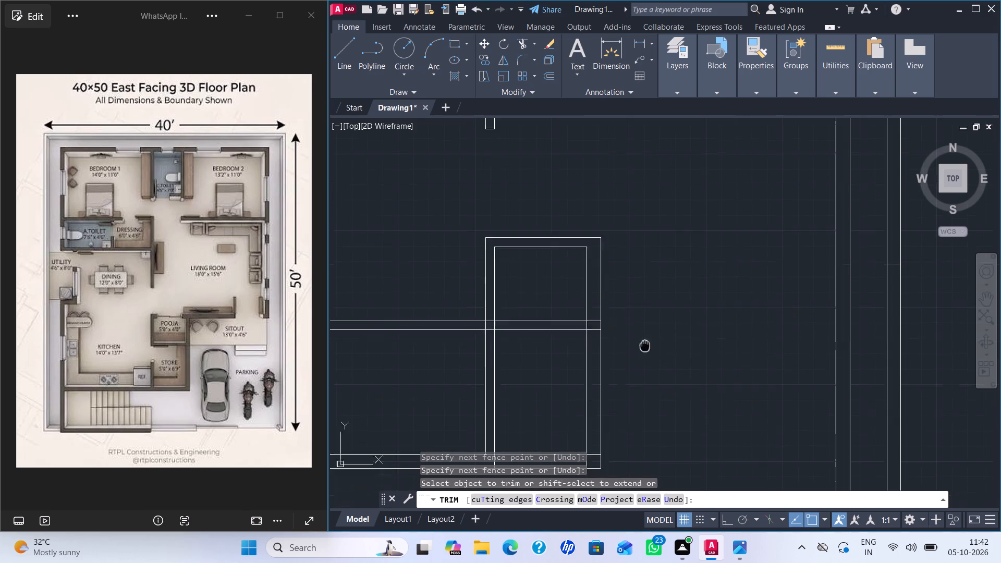
pyautogui.moveTo(645, 325); pyautogui.dragTo(645, 297, button='middle')
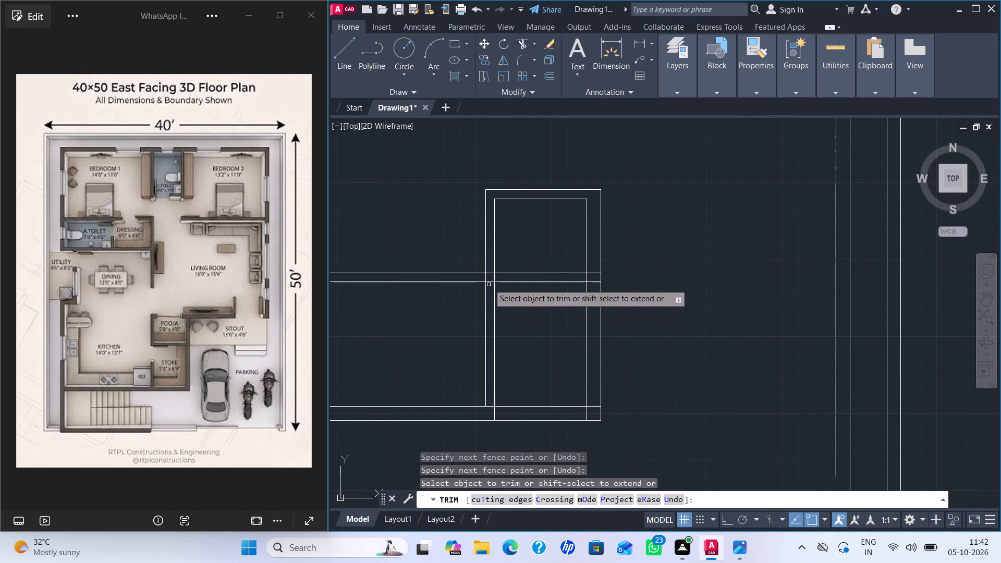
pyautogui.scroll(3, 492, 268)
pyautogui.moveTo(486, 268); pyautogui.dragTo(476, 389)
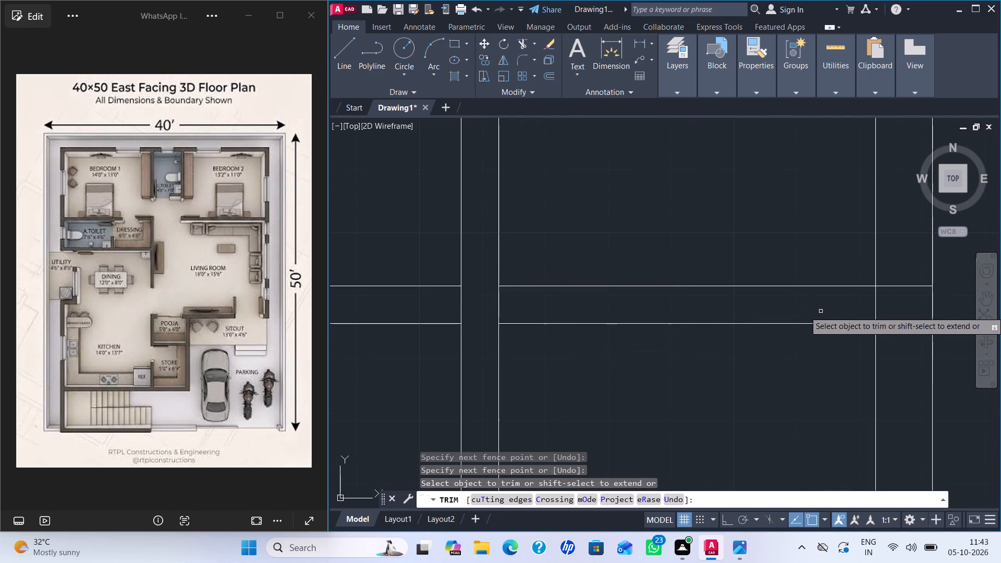
pyautogui.moveTo(903, 270); pyautogui.dragTo(900, 340)
pyautogui.scroll(-3, 897, 341)
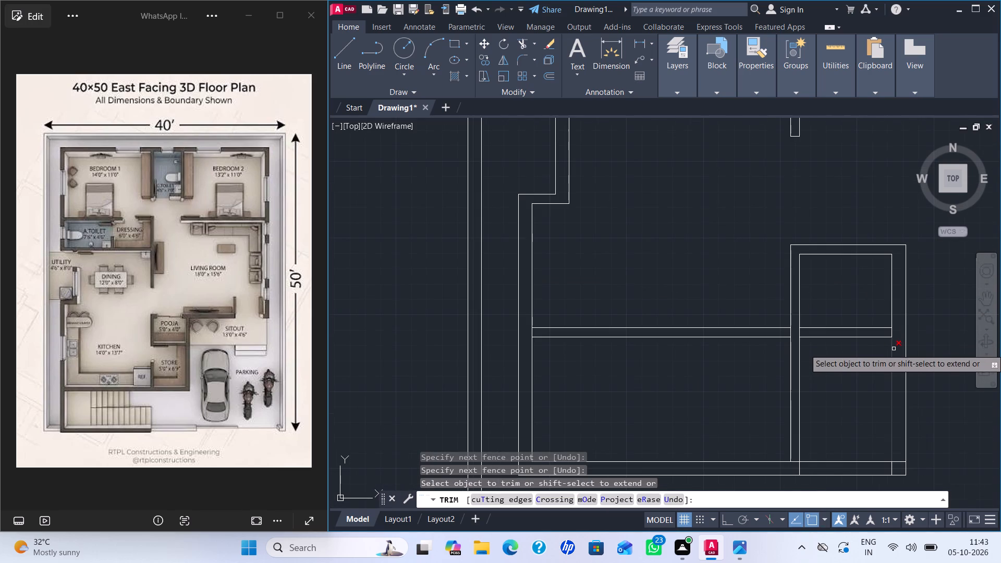
# Trim the overlapping wall lines where the store's west and east walls meet the south wall.
pyautogui.moveTo(899, 369); pyautogui.dragTo(792, 262, button='middle')
pyautogui.scroll(1, 733, 420)
pyautogui.moveTo(659, 326); pyautogui.dragTo(702, 323)
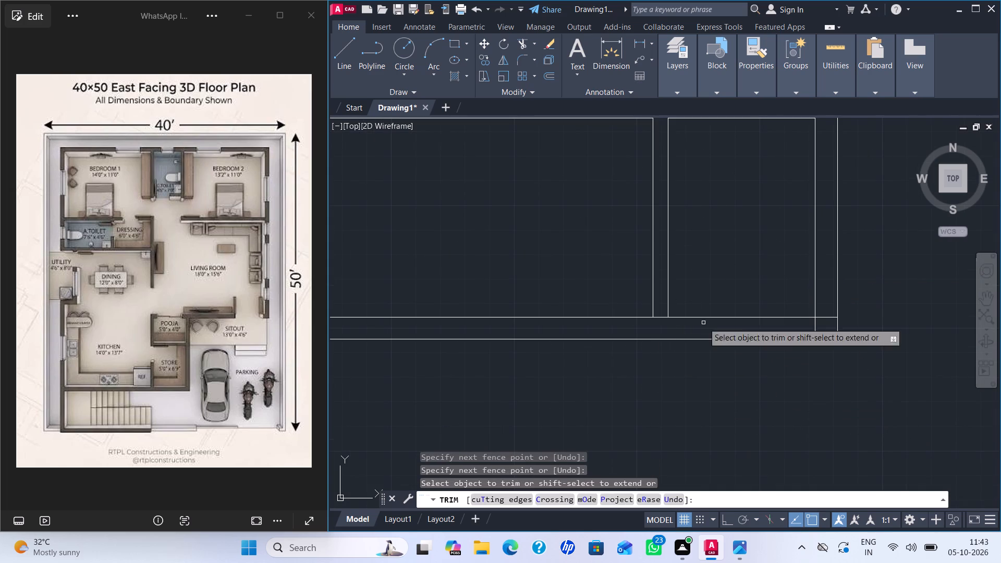
pyautogui.moveTo(826, 309); pyautogui.dragTo(786, 328)
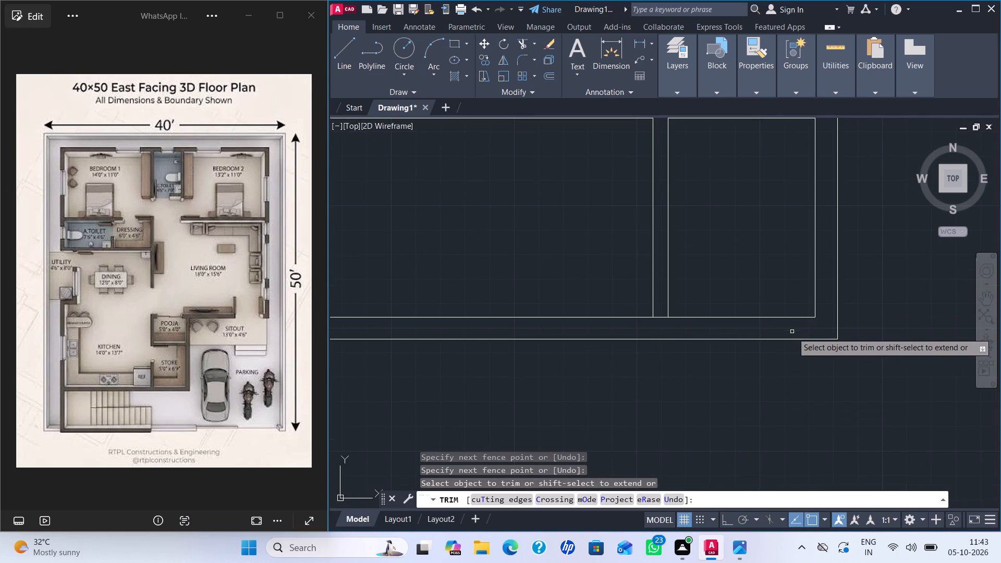
pyautogui.scroll(-1, 810, 366)
pyautogui.moveTo(800, 379); pyautogui.dragTo(686, 469, button='middle')
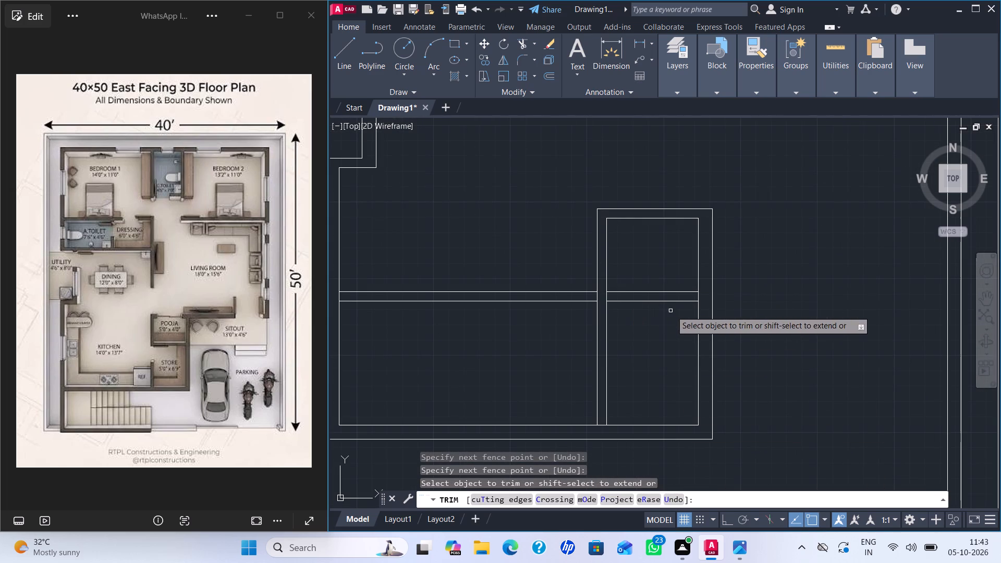
pyautogui.press('Escape')
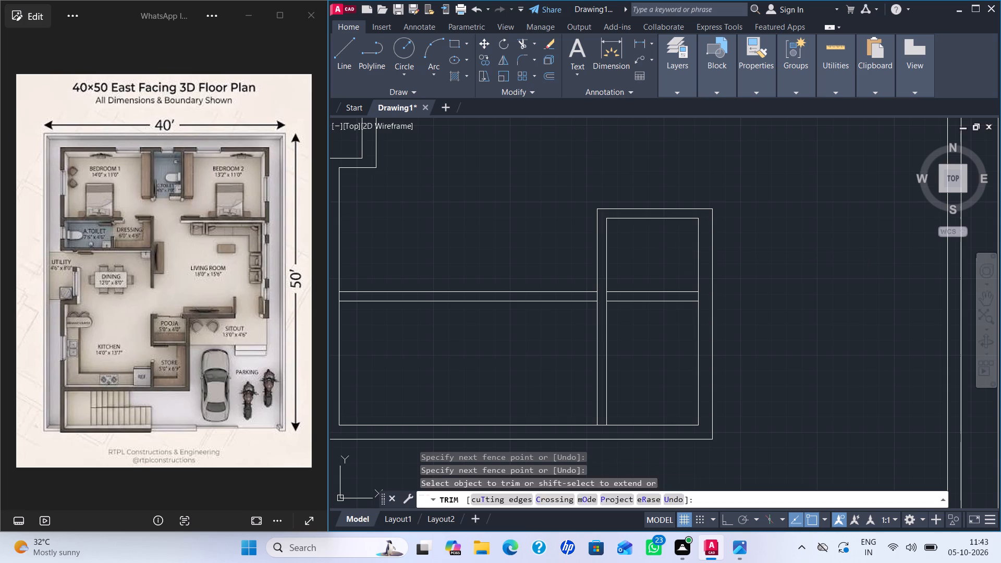
# Extend the inner lines of the pooja's east and west walls north to the outer north wall line.
pyautogui.press('e')
pyautogui.press('x')
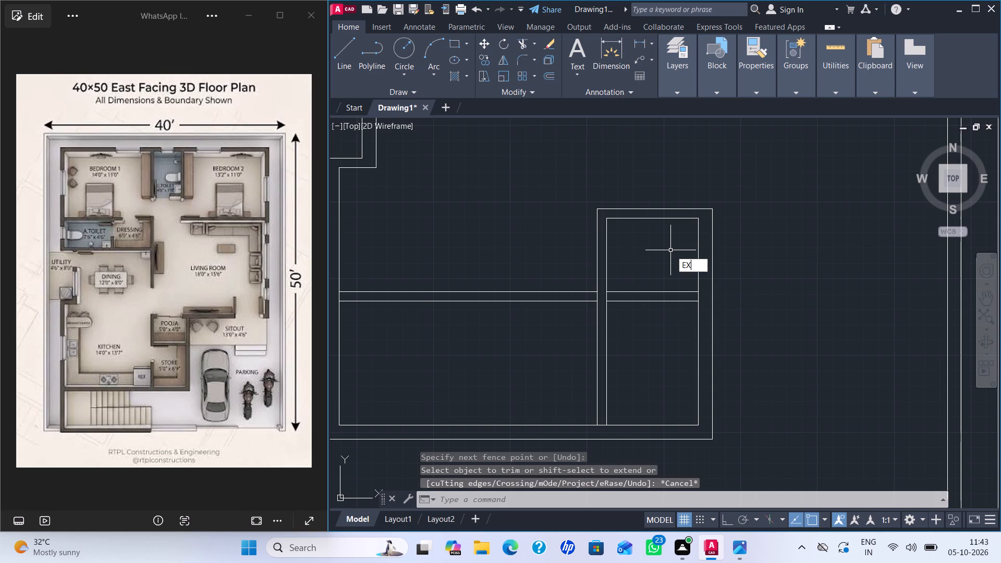
pyautogui.press('Return')
pyautogui.click(697, 230)
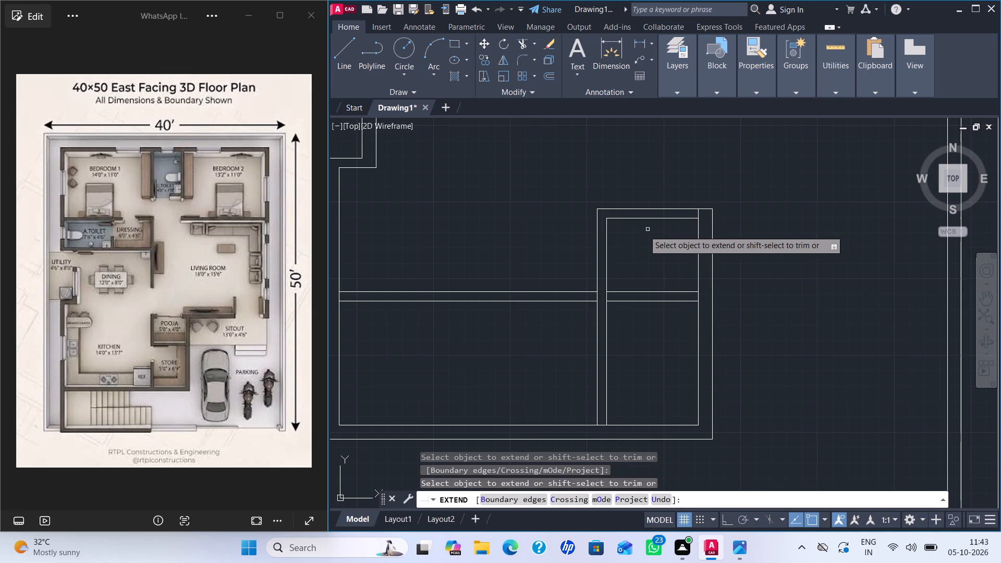
pyautogui.click(605, 228)
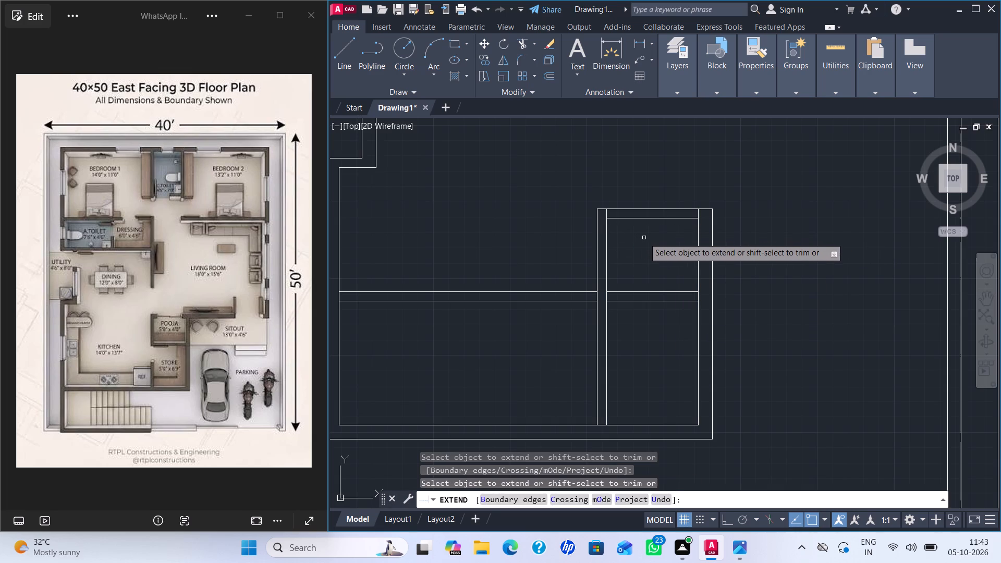
pyautogui.press('Escape')
# Trim away both north wall lines of the pooja between its side walls, leaving the wall ends capped.
pyautogui.write('TR')
pyautogui.press('Return')
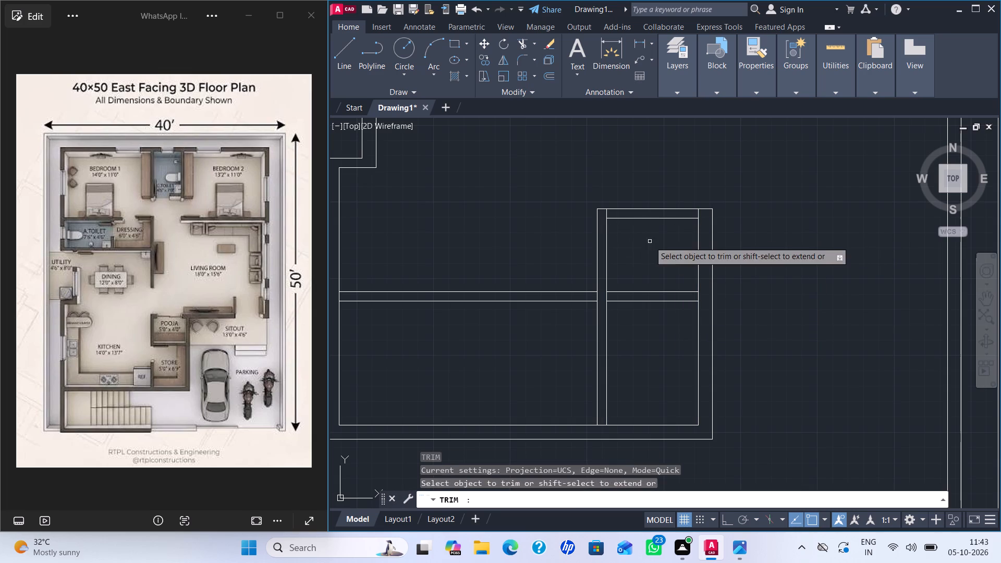
pyautogui.moveTo(649, 243); pyautogui.dragTo(646, 160)
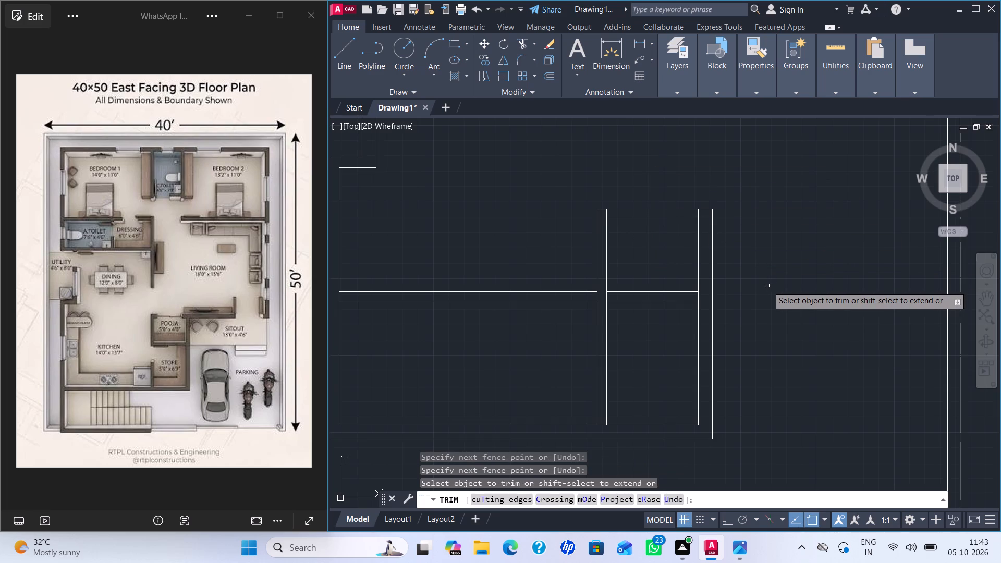
pyautogui.scroll(-2, 764, 287)
pyautogui.moveTo(765, 286); pyautogui.dragTo(600, 307, button='middle')
pyautogui.scroll(1, 600, 304)
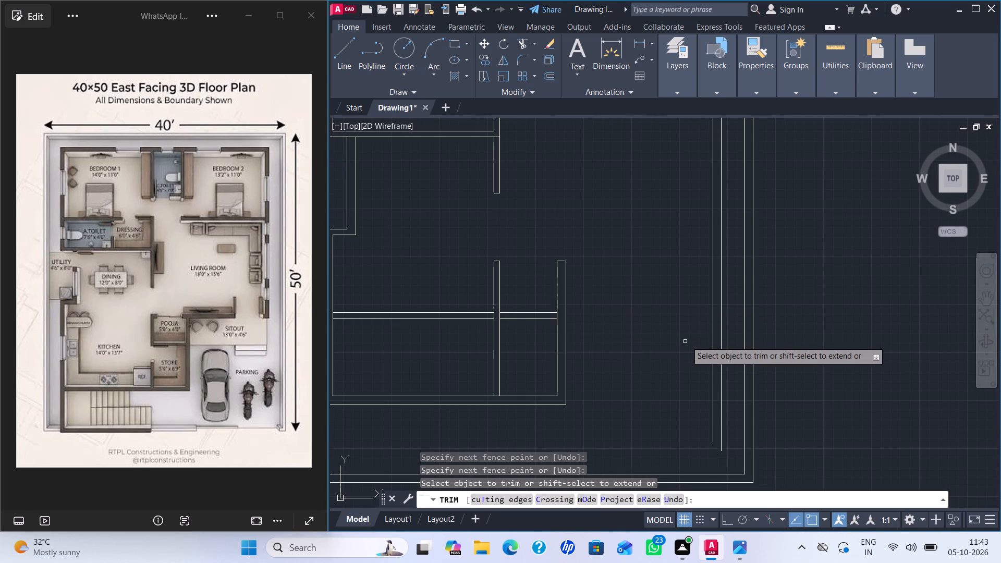
pyautogui.scroll(-1, 650, 336)
pyautogui.press('l')
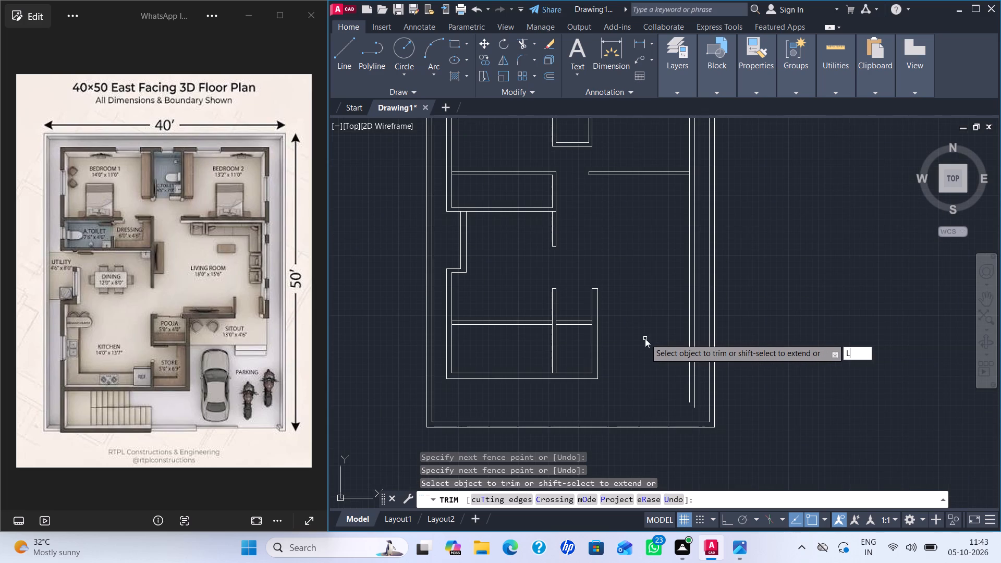
pyautogui.press('Return')
pyautogui.press('Escape')
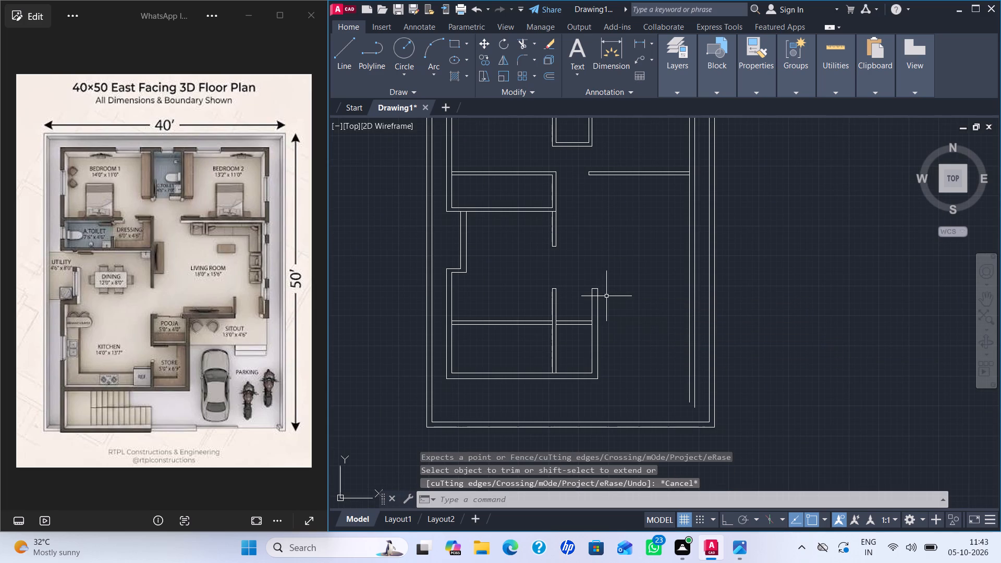
# Draw the living–sitout wall line from the pooja's northeast corner partway east, turning north for about 2'-5" at its end.
pyautogui.press('l')
pyautogui.press('Return')
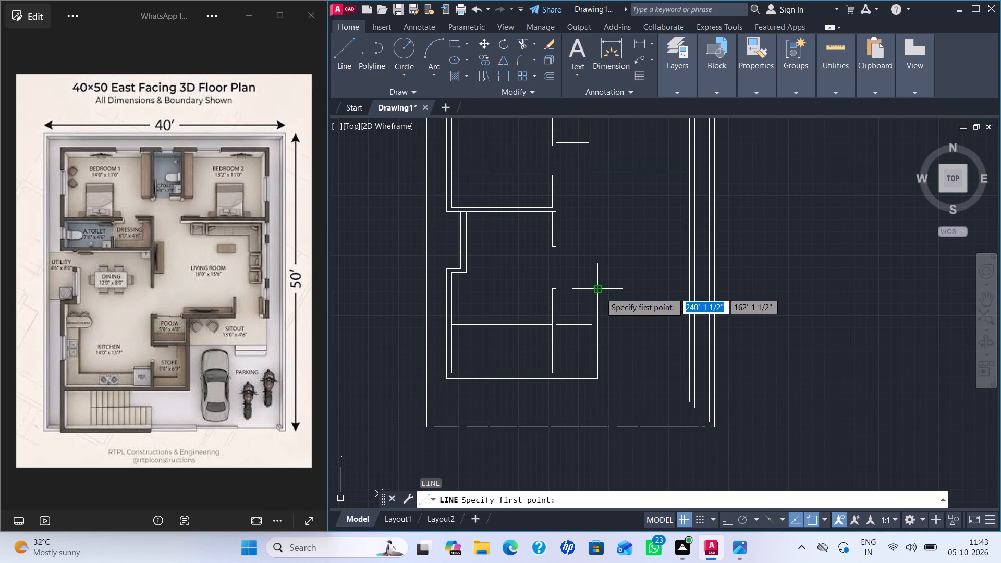
pyautogui.scroll(3, 600, 292)
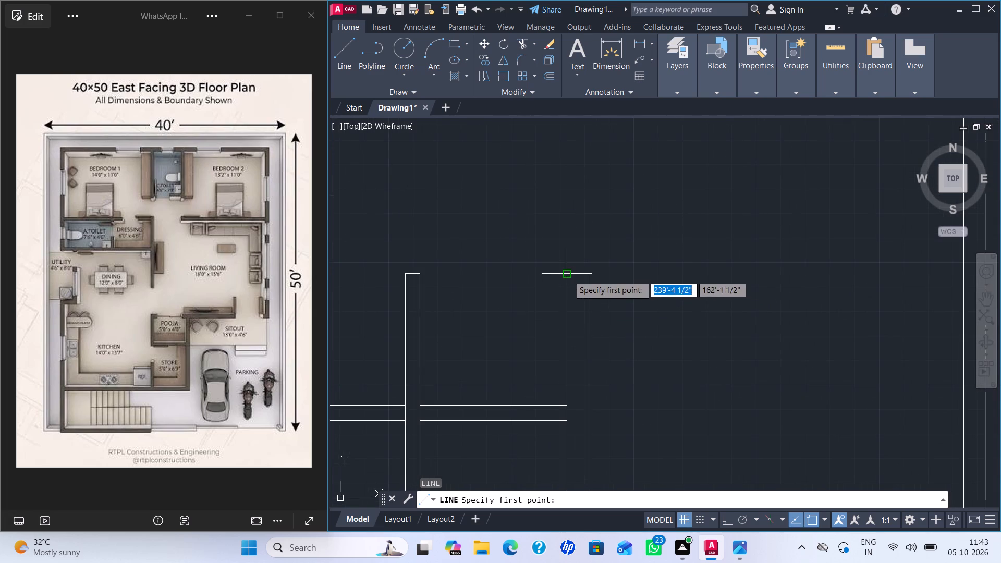
pyautogui.click(589, 276)
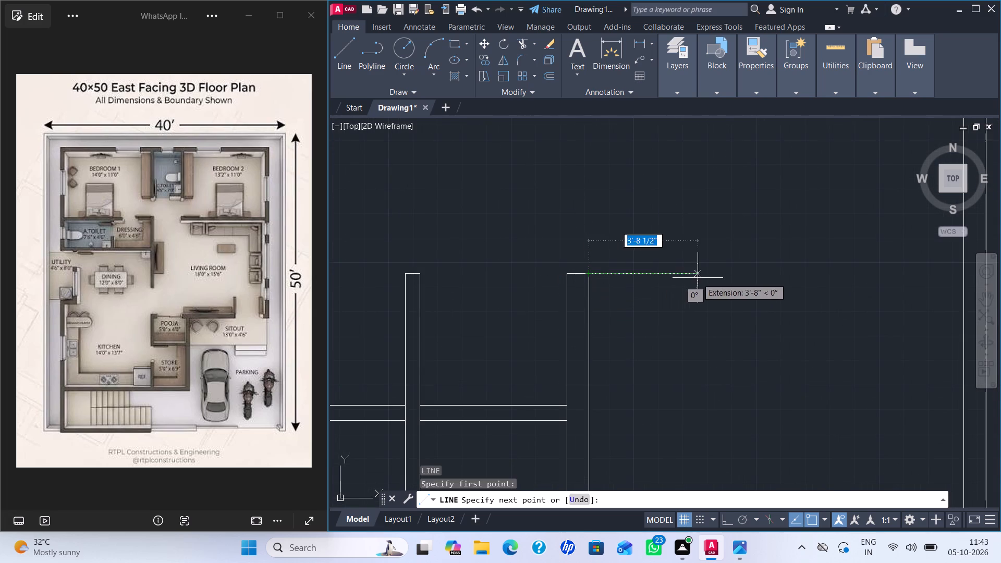
pyautogui.scroll(-2, 698, 278)
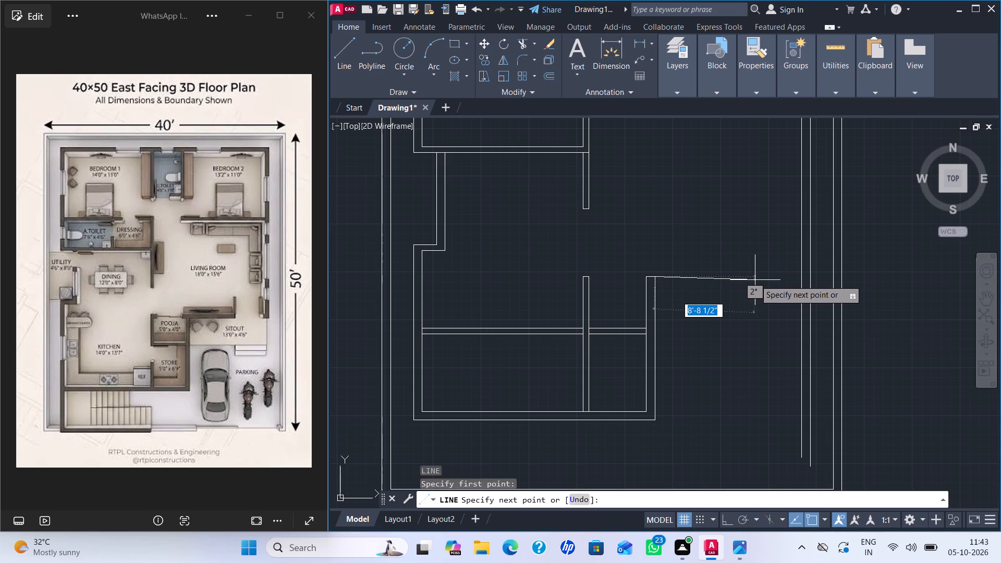
pyautogui.press('F8')
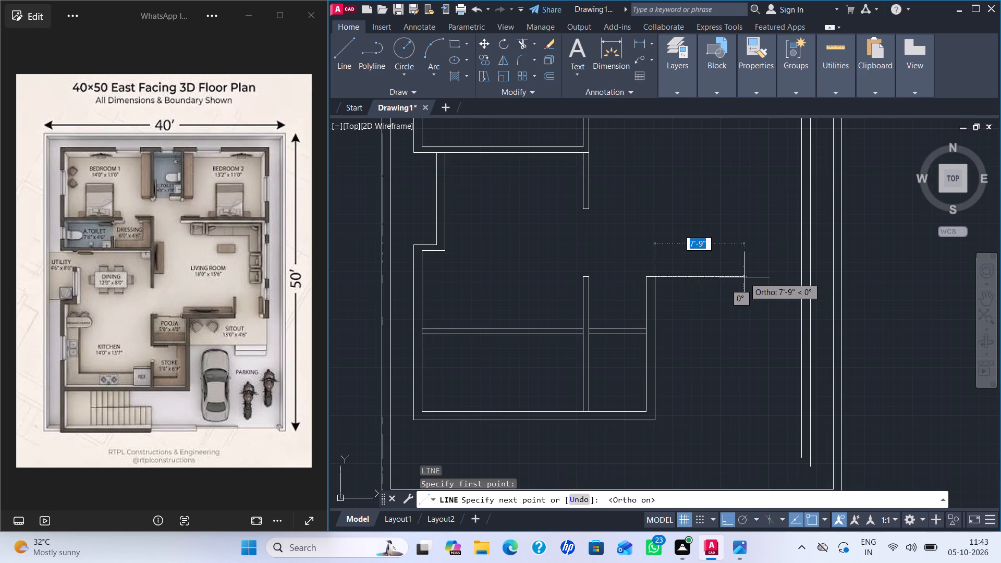
pyautogui.click(730, 278)
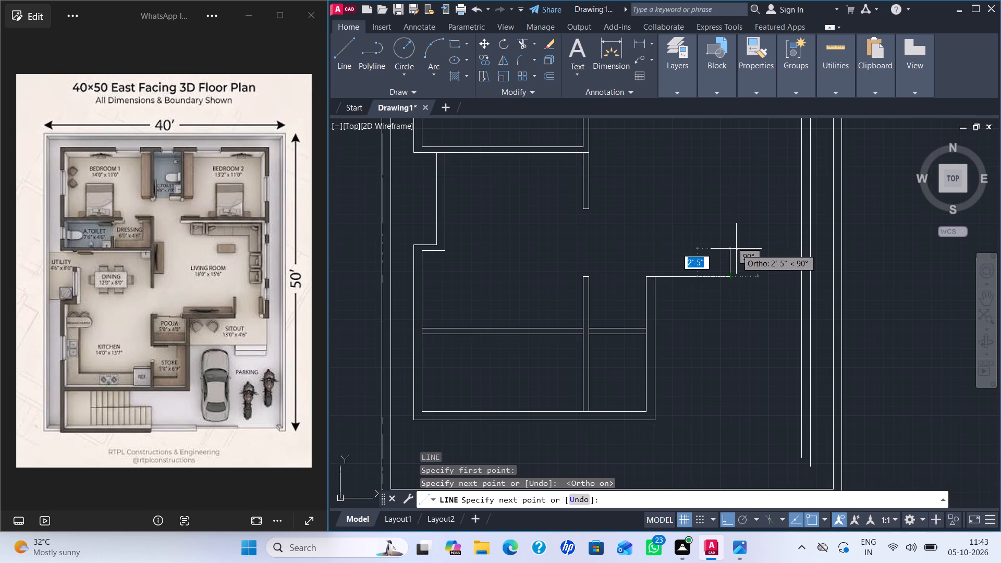
pyautogui.click(736, 249)
pyautogui.press('Escape')
# Offset the horizontal living–sitout wall line 9" to the south.
pyautogui.moveTo(743, 288); pyautogui.dragTo(697, 291, button='middle')
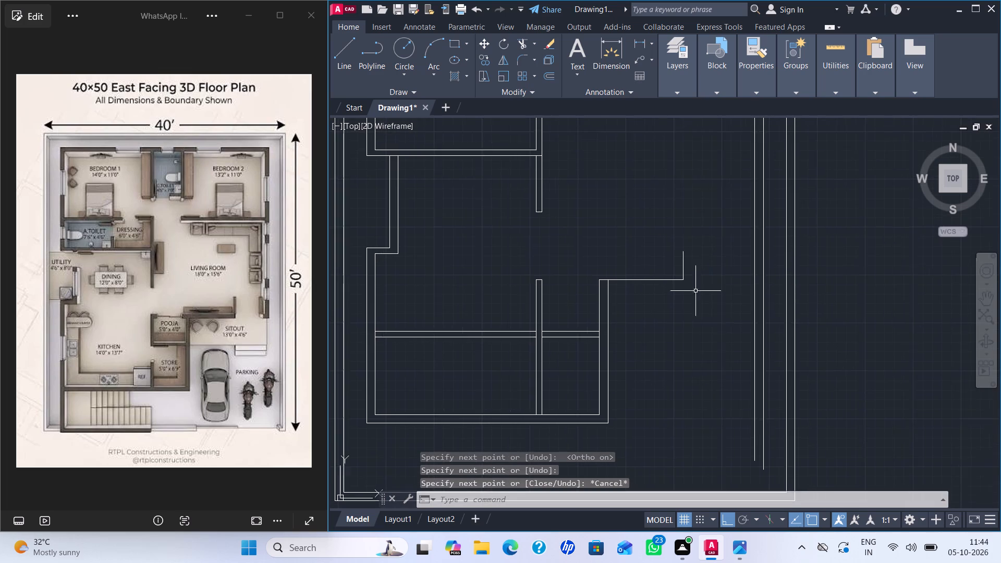
pyautogui.scroll(2, 677, 295)
pyautogui.press('o')
pyautogui.press('Return')
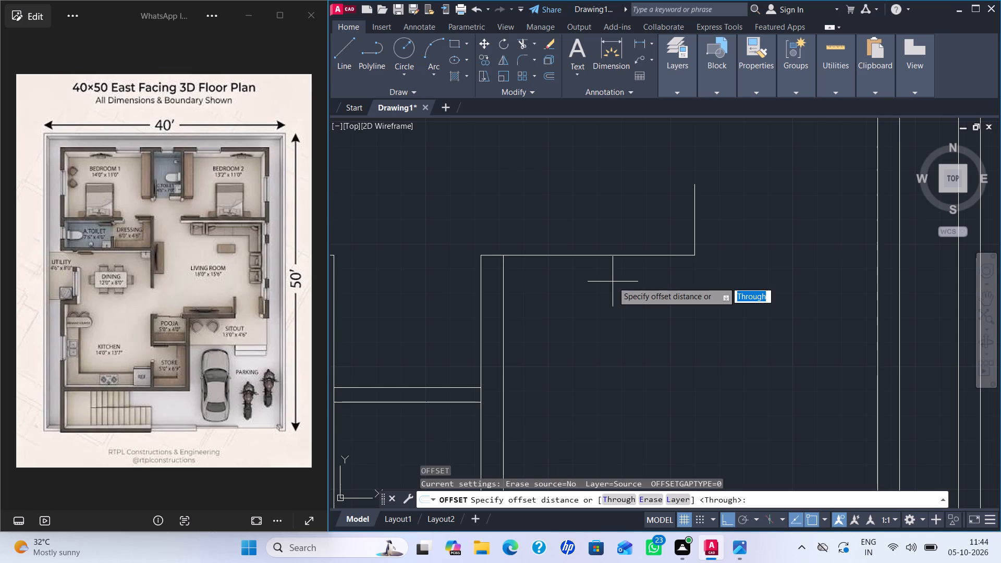
pyautogui.press('9')
pyautogui.hotkey('shift', '"')
pyautogui.press('Return')
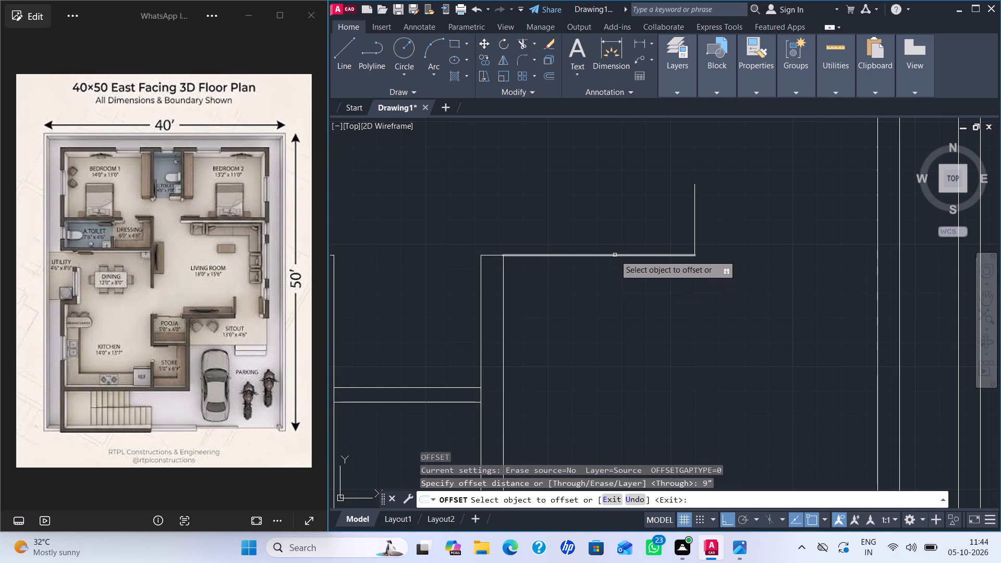
pyautogui.click(615, 253)
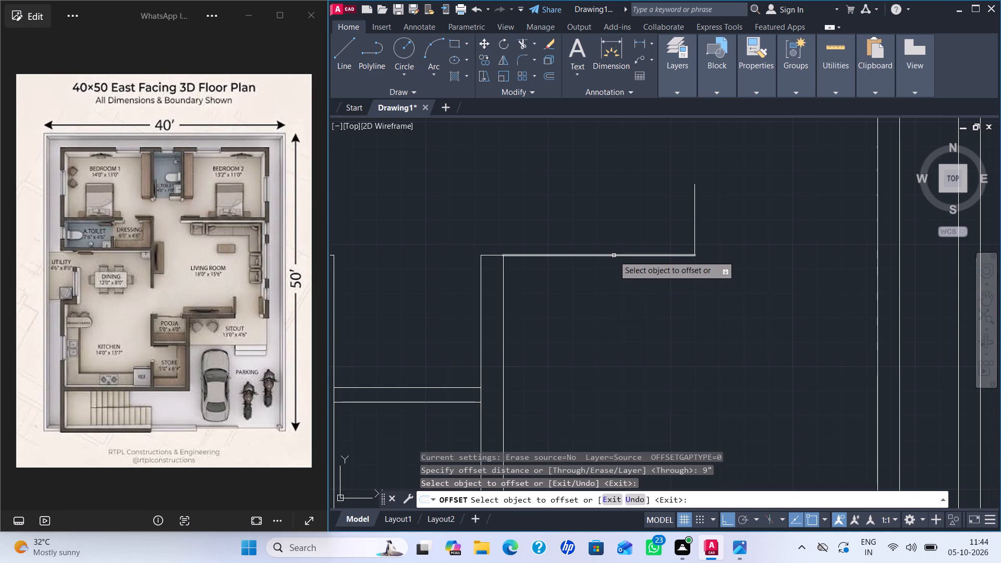
pyautogui.click(614, 255)
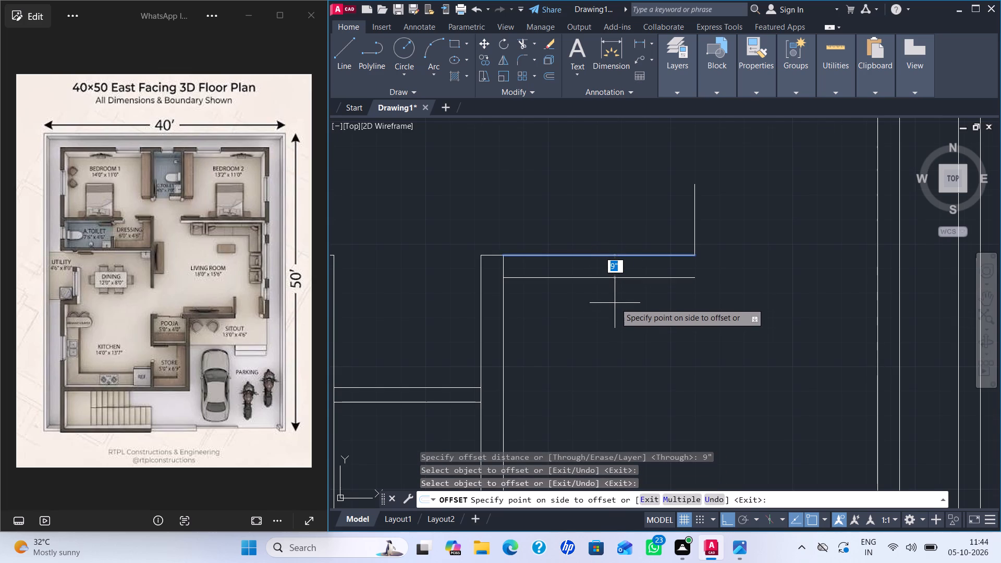
pyautogui.scroll(-1, 615, 303)
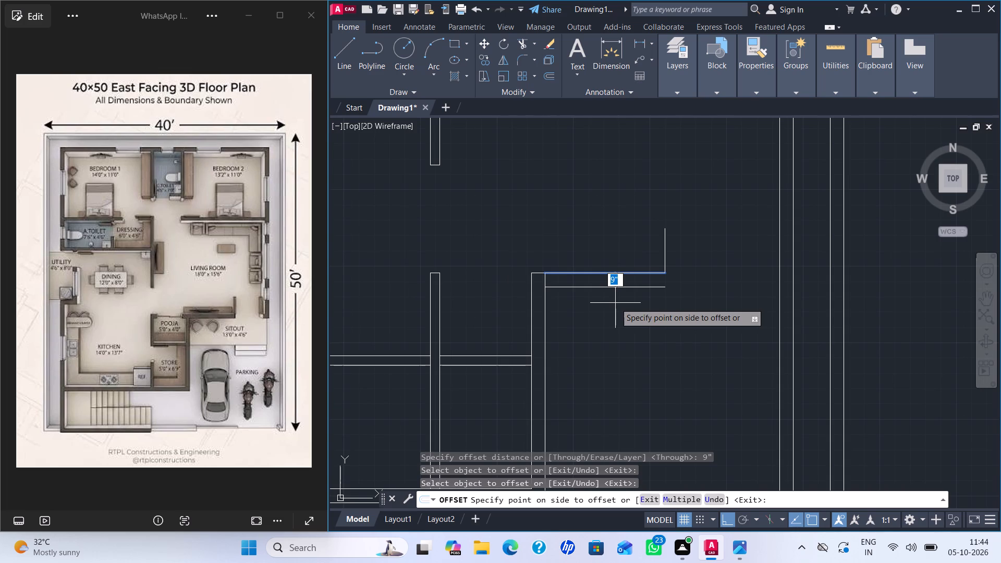
pyautogui.click(615, 303)
# Offset the short vertical line at the east end of the living–sitout wall 6" to the east.
pyautogui.click(664, 247)
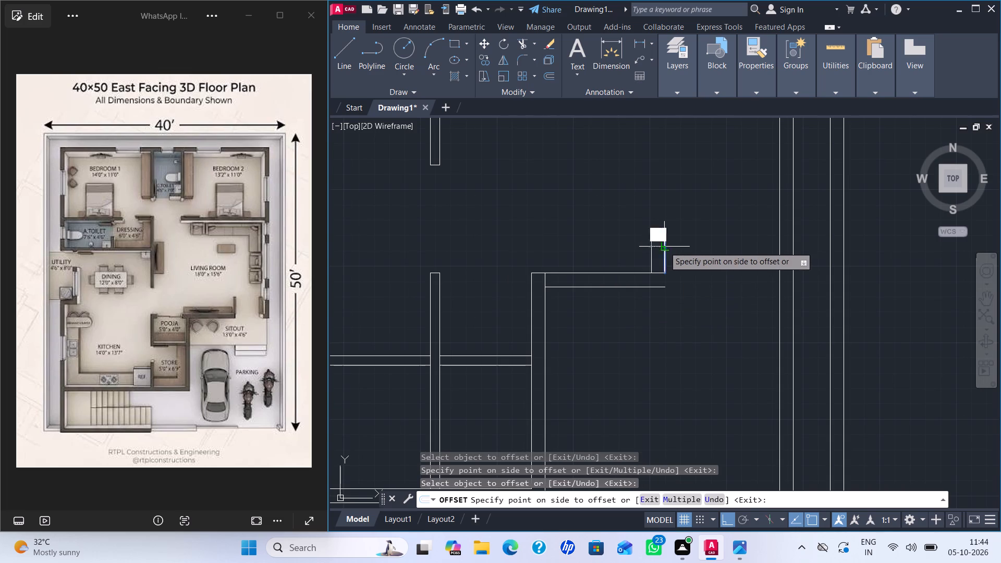
pyautogui.write('6"')
pyautogui.press('Return')
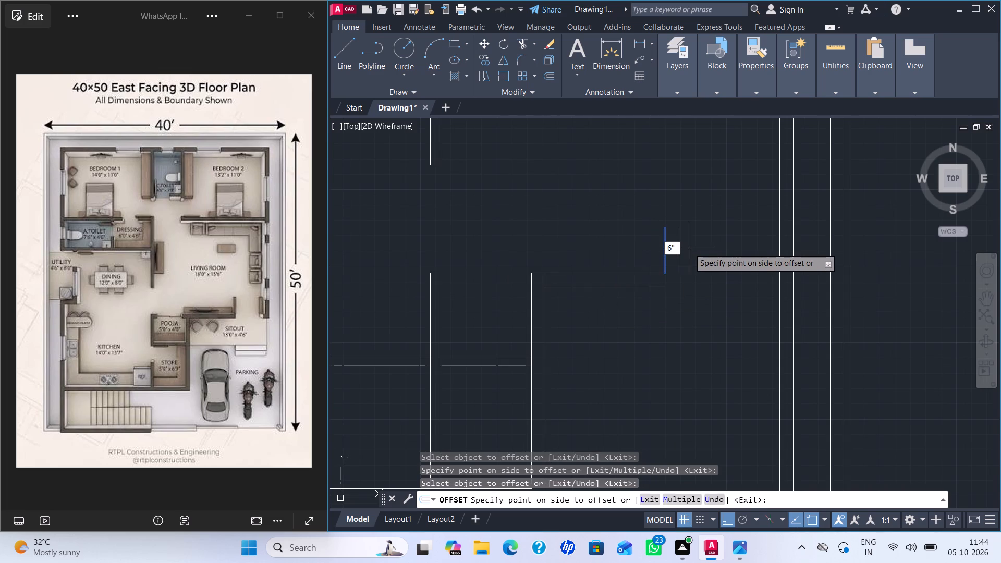
pyautogui.press('Escape')
# Trim the pooja's outer east wall line where it crosses the thickness of the living–sitout wall.
pyautogui.press('t')
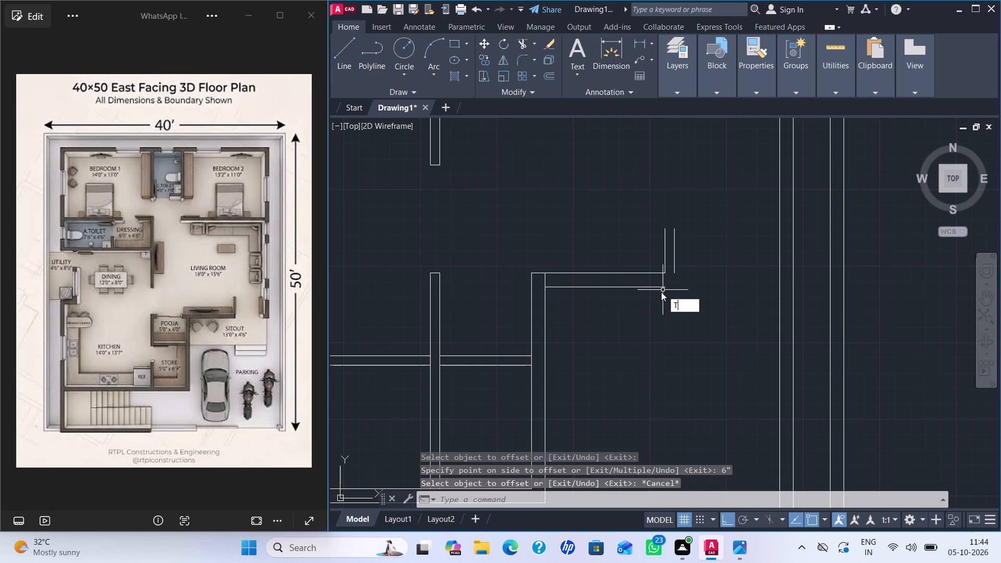
pyautogui.press('r')
pyautogui.press('Return')
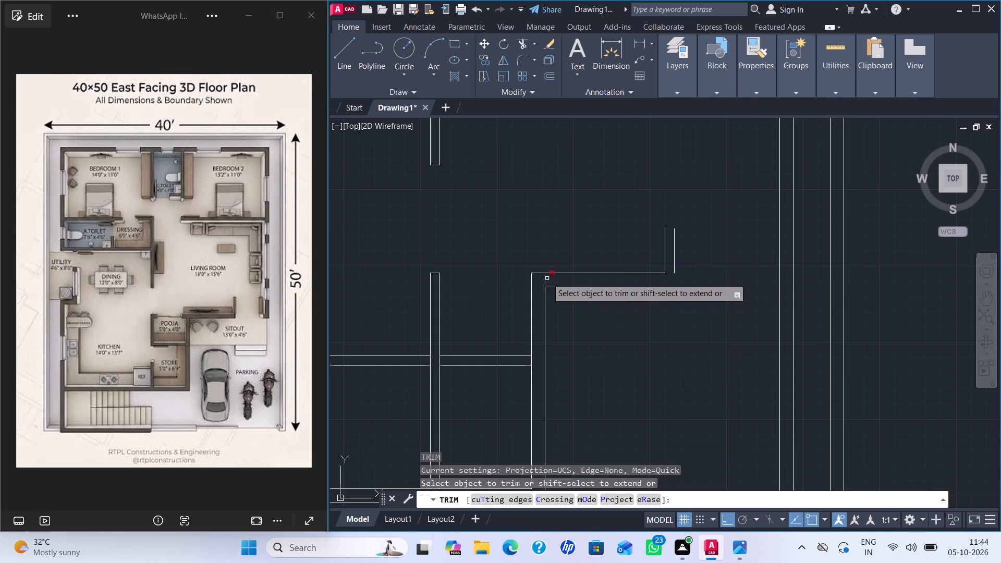
pyautogui.click(545, 278)
pyautogui.press('Escape')
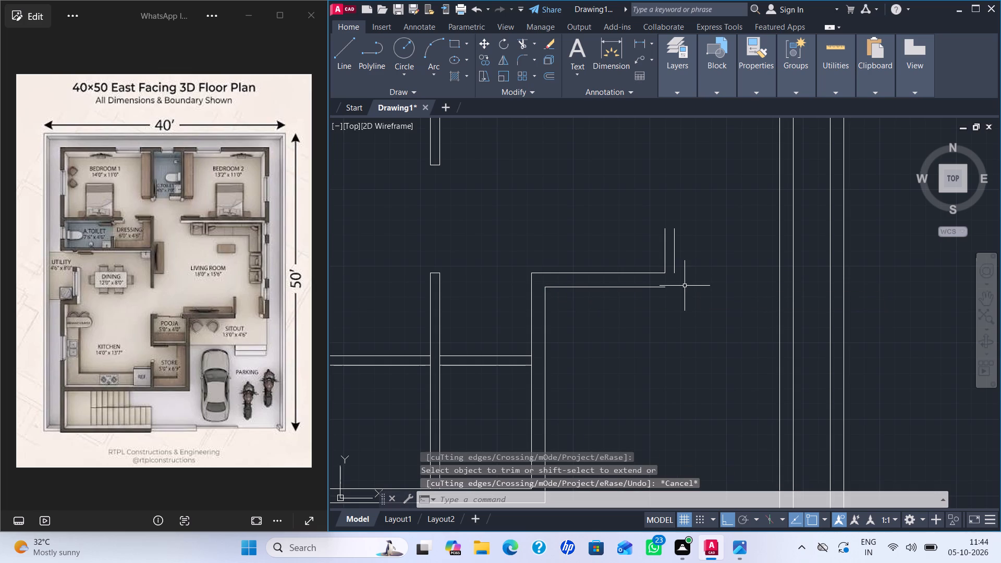
# Fillet the two offset lines of the living–sitout wall into a sharp outer corner.
pyautogui.press('f')
pyautogui.press('Return')
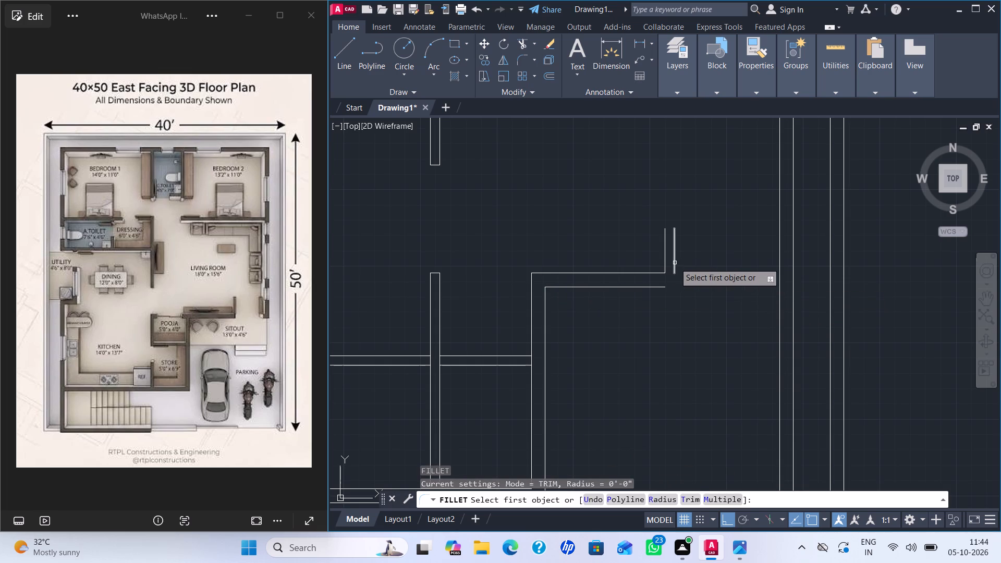
pyautogui.click(675, 263)
pyautogui.click(651, 286)
pyautogui.scroll(-2, 700, 294)
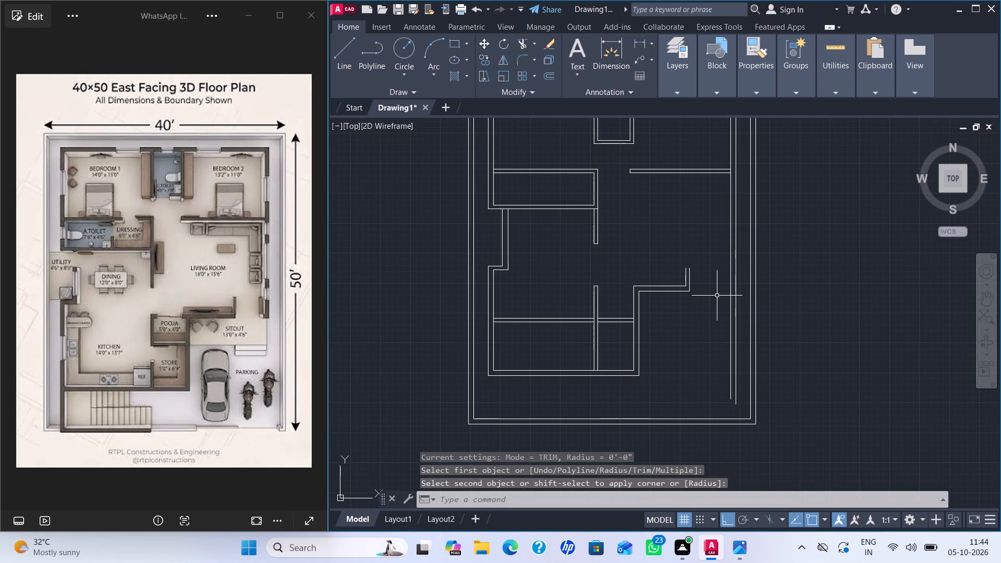
pyautogui.press('Escape')
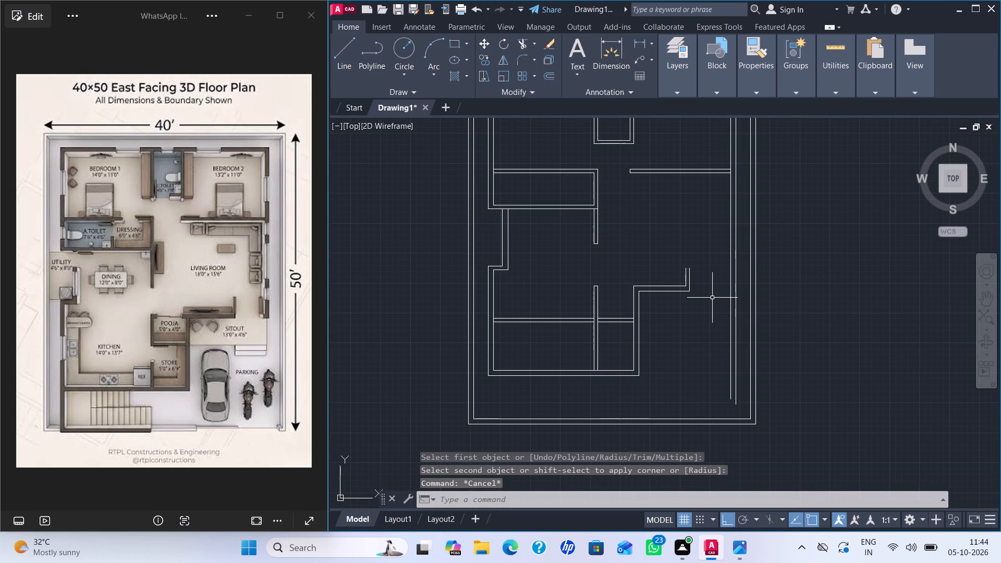
# Cap the north end of the short vertical living–sitout wall with a line across its thickness.
pyautogui.scroll(-1, 704, 311)
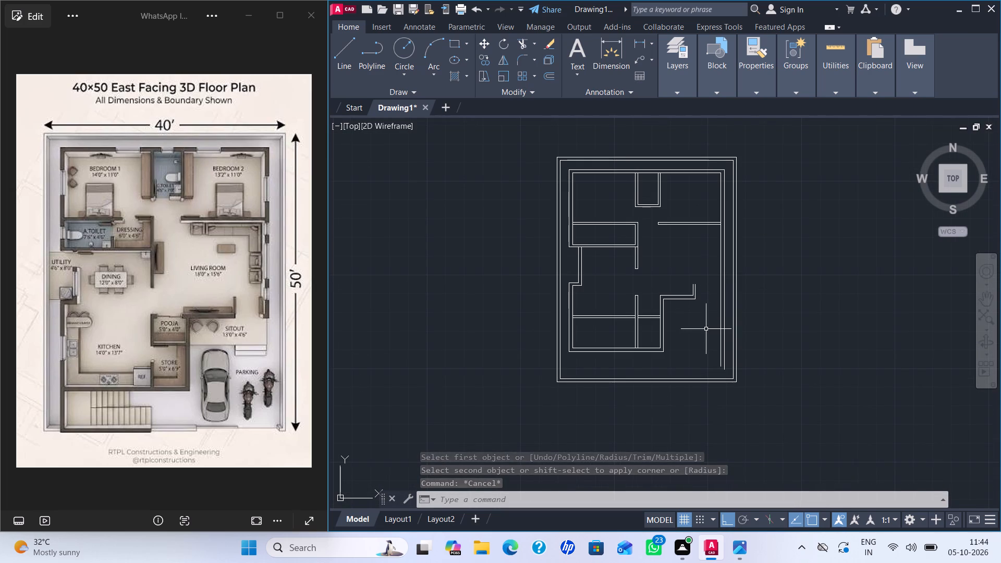
pyautogui.scroll(2, 706, 329)
pyautogui.moveTo(698, 339); pyautogui.dragTo(693, 401, button='middle')
pyautogui.press('l')
pyautogui.press('Return')
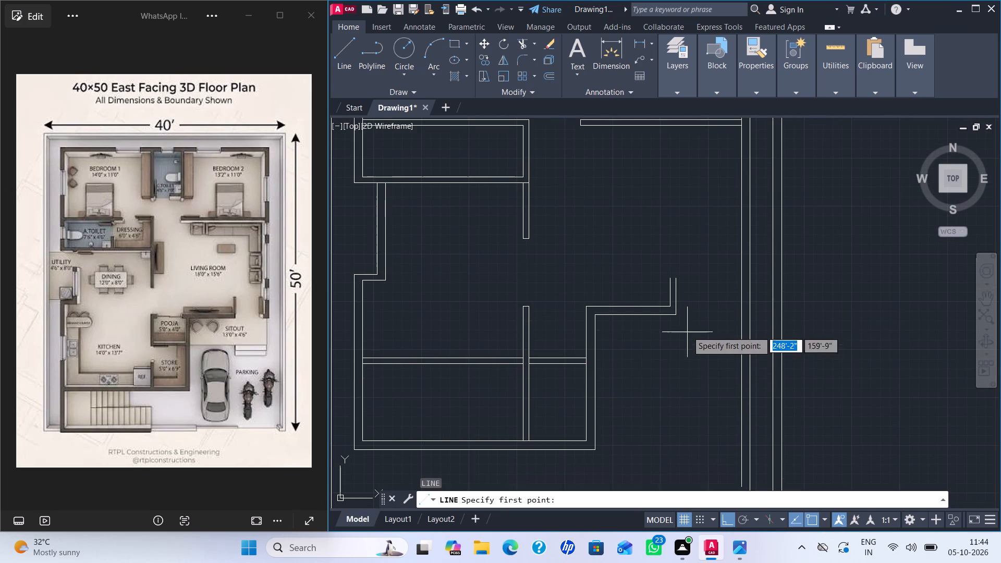
pyautogui.scroll(3, 688, 310)
pyautogui.click(618, 186)
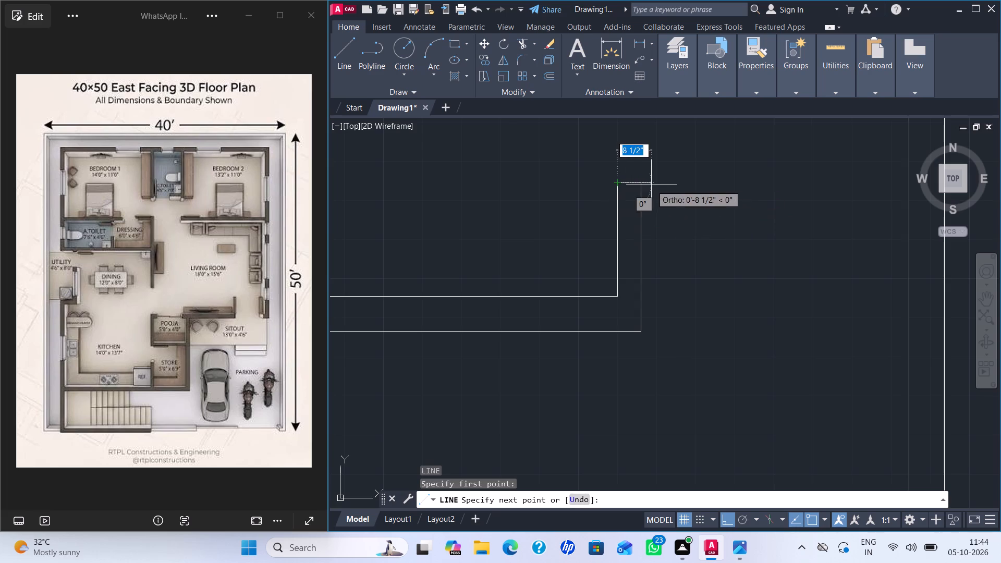
pyautogui.click(642, 185)
pyautogui.press('Escape')
pyautogui.press('Escape')
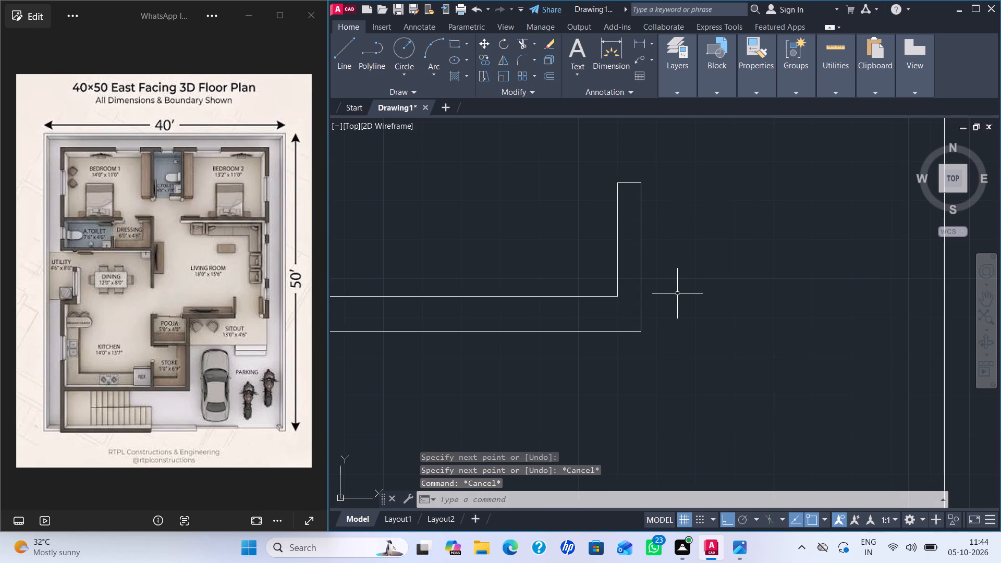
# Trim away both cross-wall lines in the kitchen between the west side wall and the store–pooja west wall.
pyautogui.scroll(-3, 677, 293)
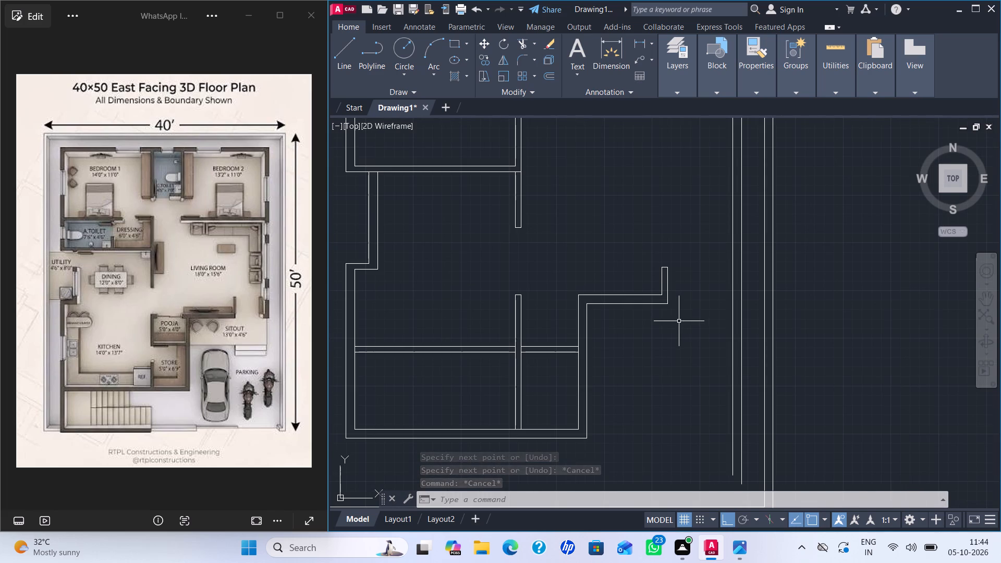
pyautogui.scroll(-2, 677, 329)
pyautogui.scroll(2, 677, 331)
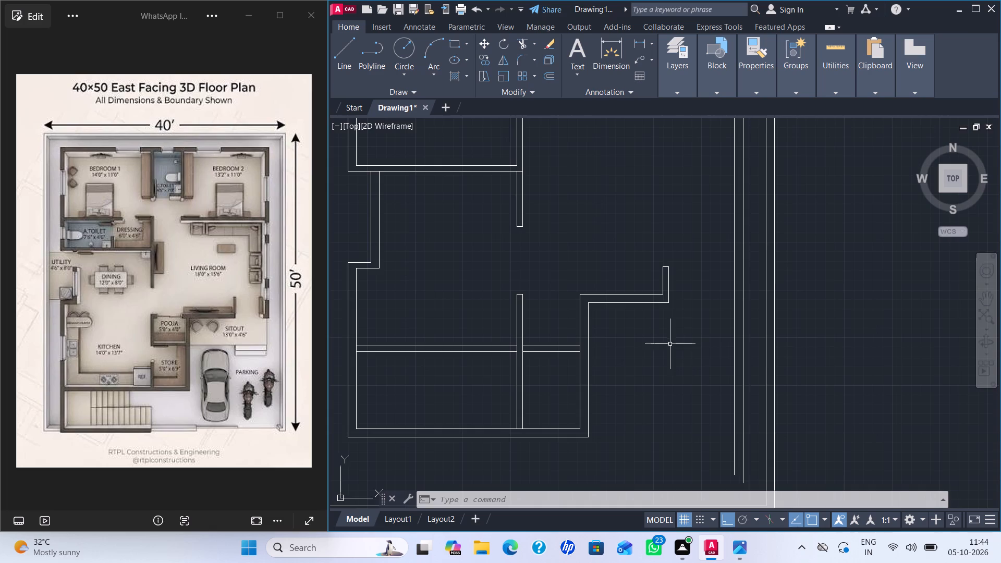
pyautogui.moveTo(670, 344); pyautogui.dragTo(721, 291, button='middle')
pyautogui.press('t')
pyautogui.press('r')
pyautogui.press('Return')
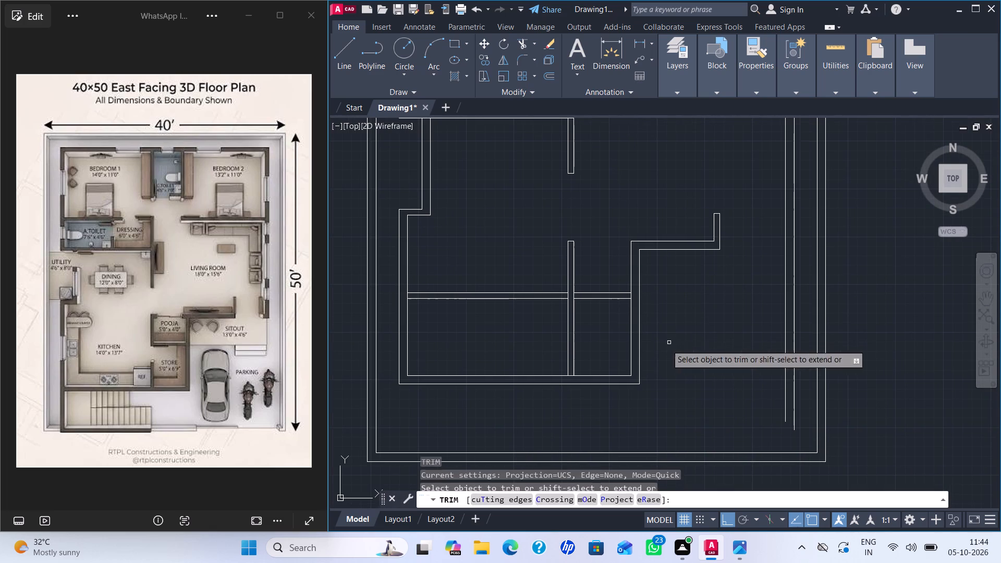
pyautogui.moveTo(493, 334); pyautogui.dragTo(510, 247)
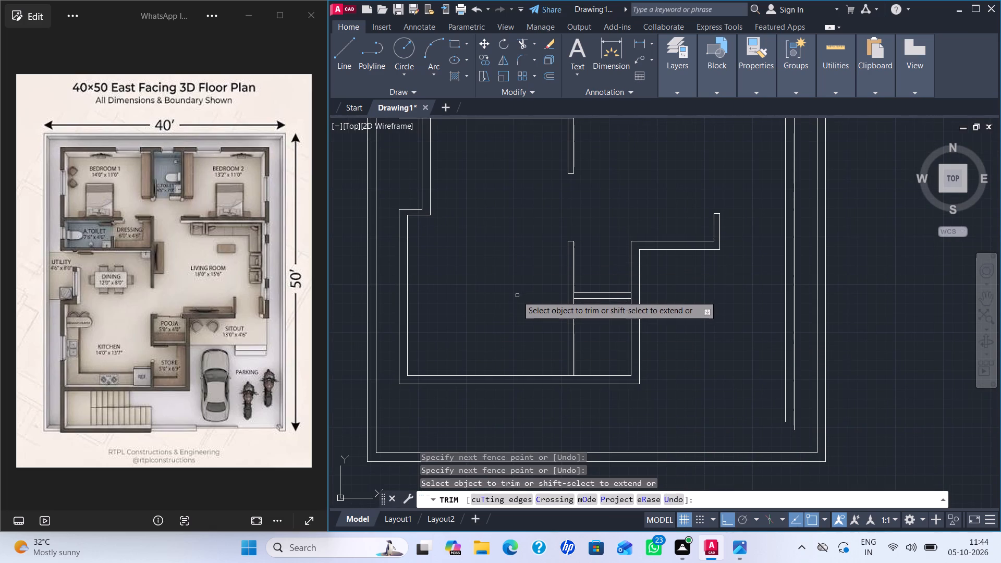
pyautogui.press('Escape')
pyautogui.press('Escape')
# Draw the kitchen counter outline from the inner west wall about 2 ft east, about 8 ft south, and east to the store's west wall.
pyautogui.moveTo(509, 303); pyautogui.dragTo(533, 272, button='middle')
pyautogui.press('l')
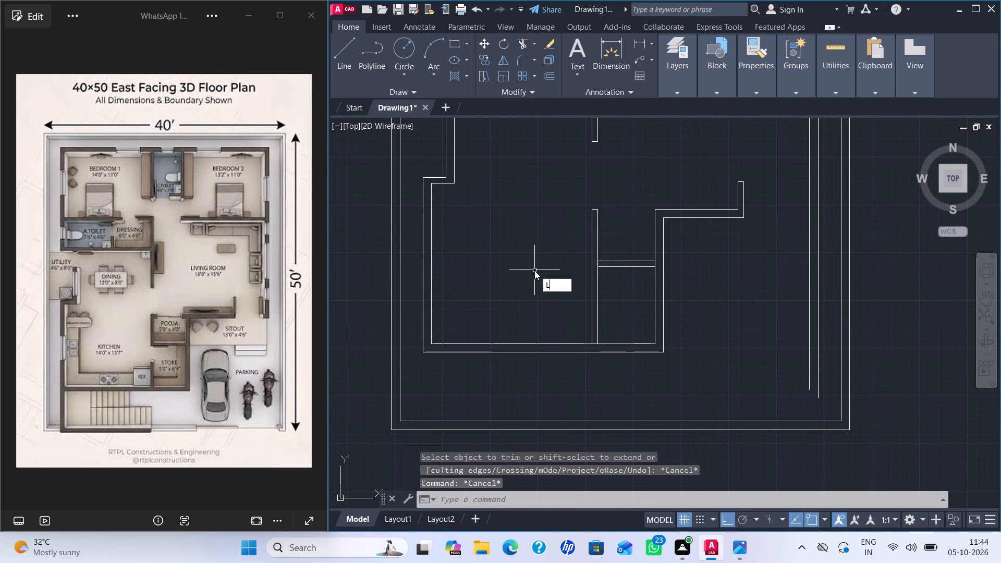
pyautogui.press('Return')
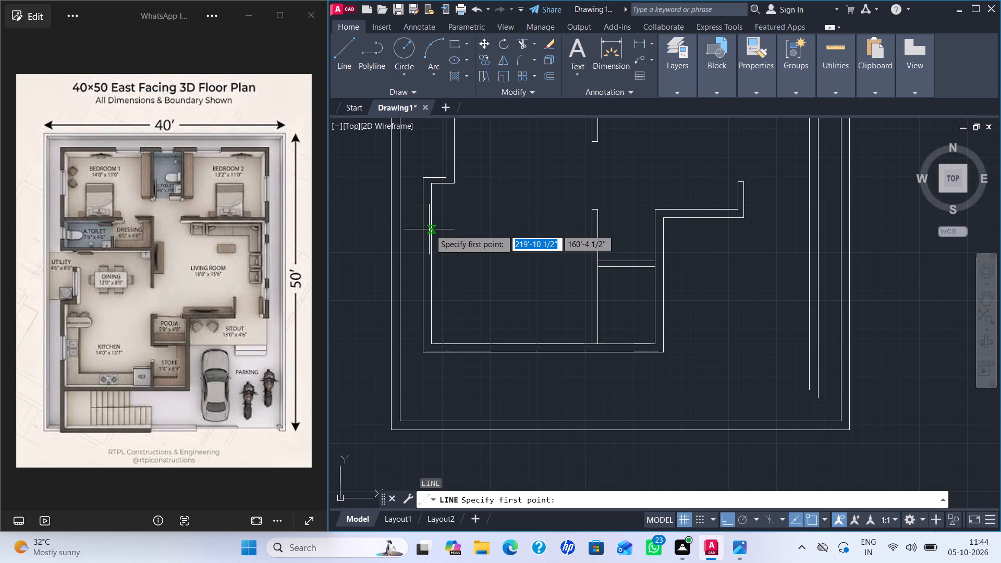
pyautogui.click(431, 229)
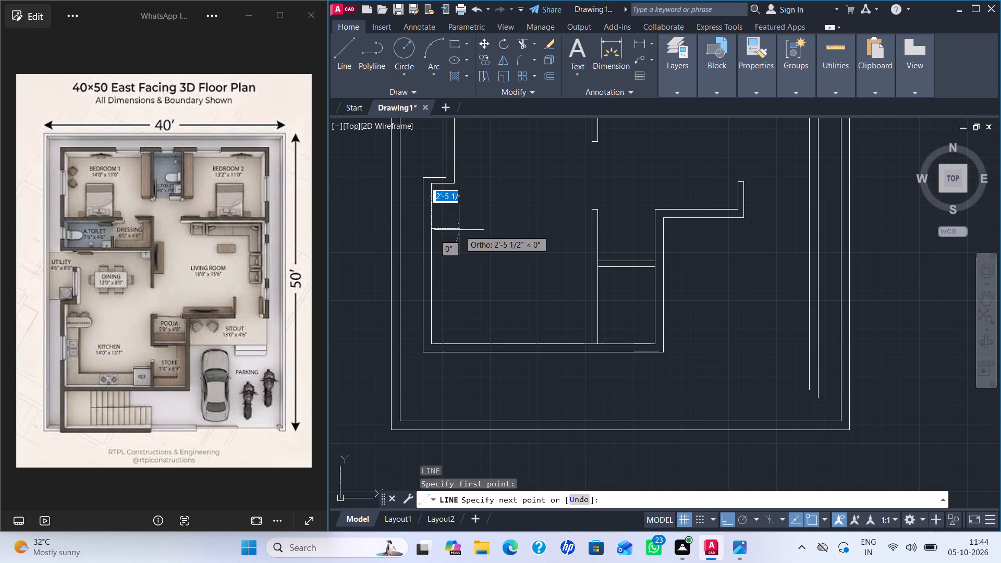
pyautogui.click(456, 230)
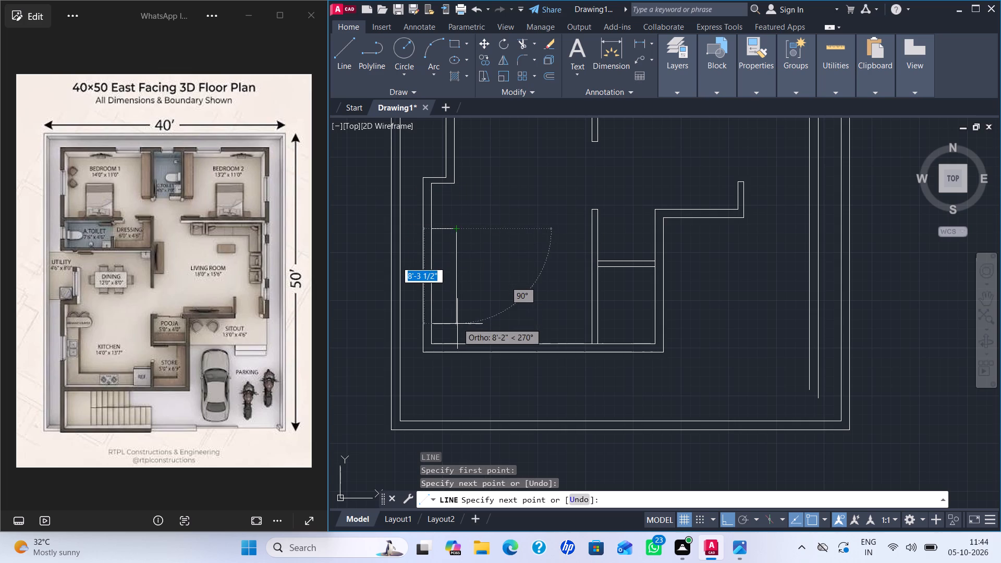
pyautogui.click(457, 323)
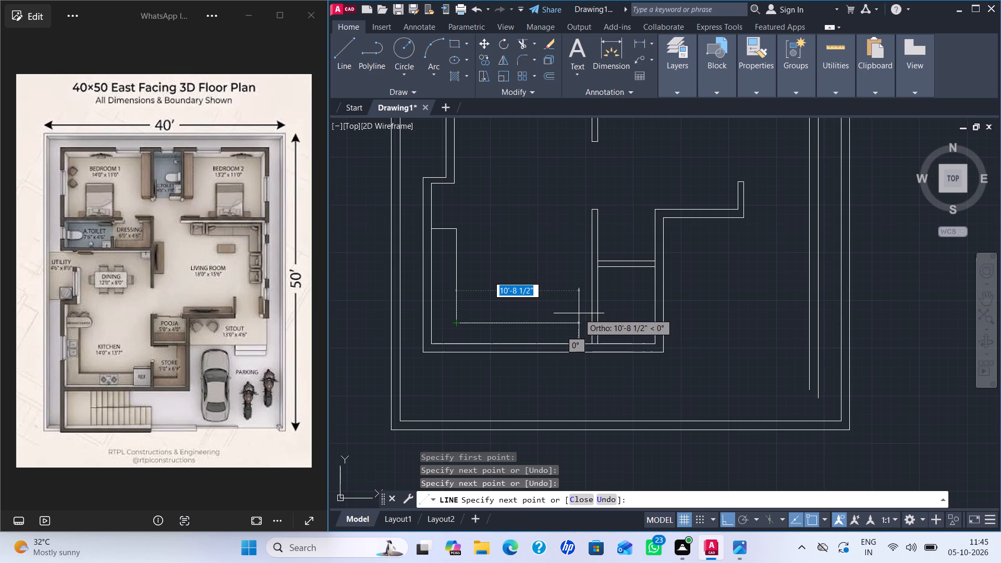
pyautogui.click(591, 323)
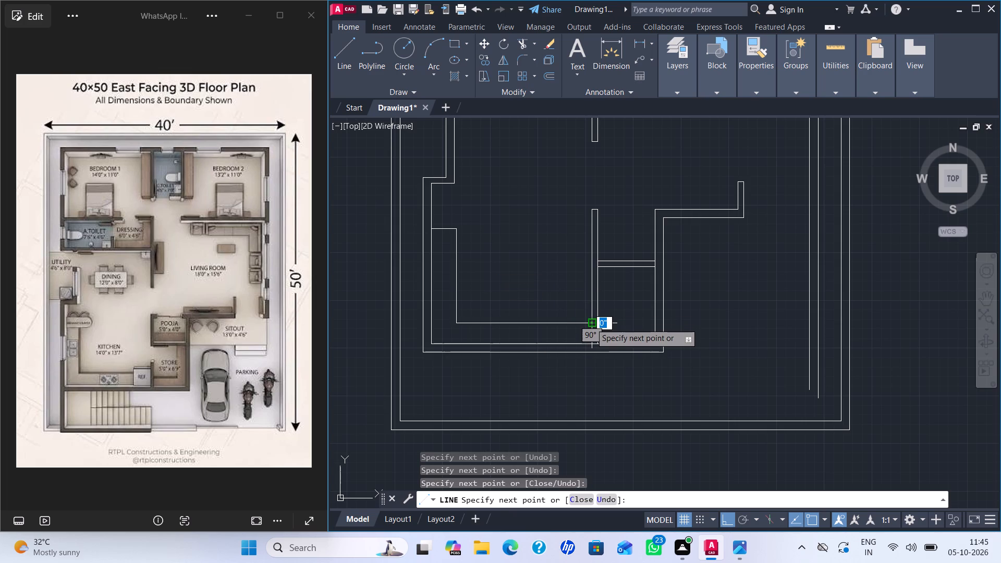
pyautogui.press('Escape')
# Draw a line across the thickness of the store's west wall, a little north of the kitchen counter line.
pyautogui.press('l')
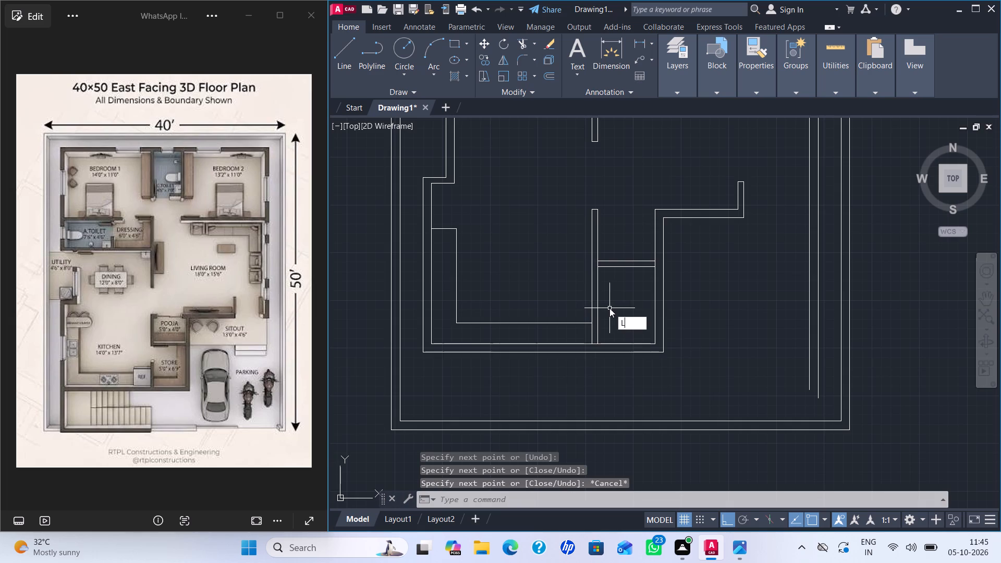
pyautogui.press('Return')
pyautogui.scroll(3, 605, 303)
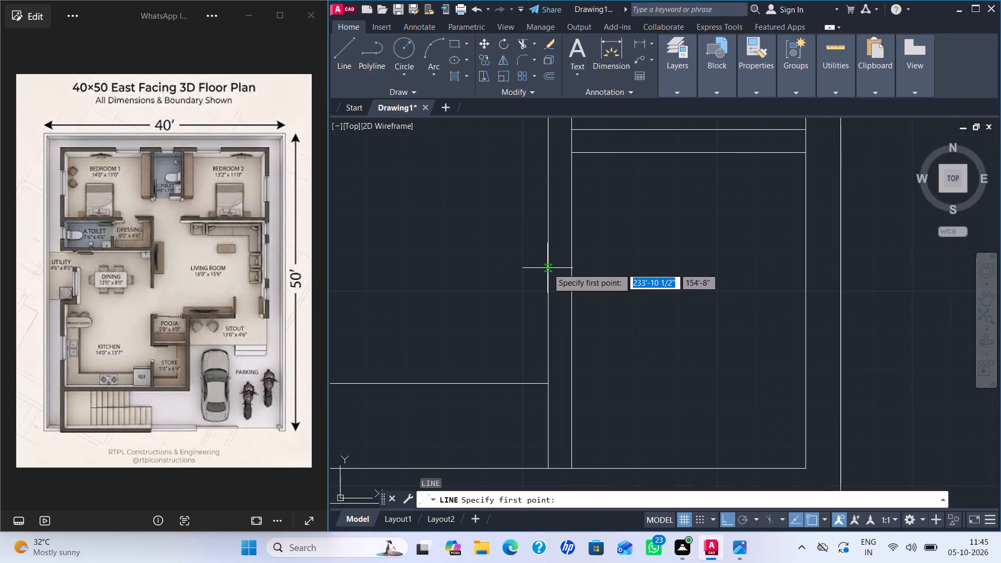
pyautogui.click(547, 268)
pyautogui.click(574, 267)
pyautogui.press('Escape')
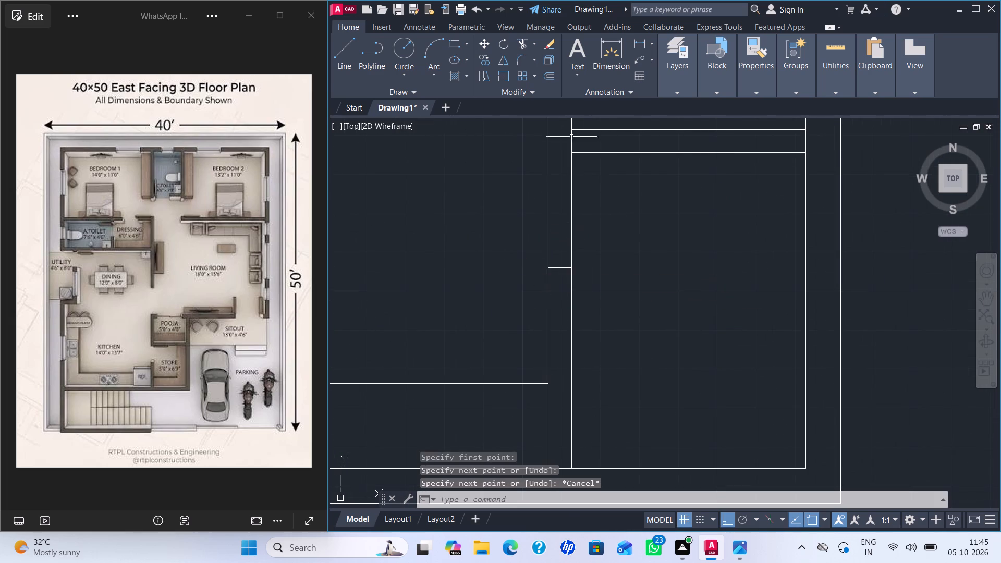
# Extend the south line of the pooja–store cross wall west to the outer face of the west wall.
pyautogui.press('e')
pyautogui.press('x')
pyautogui.press('Return')
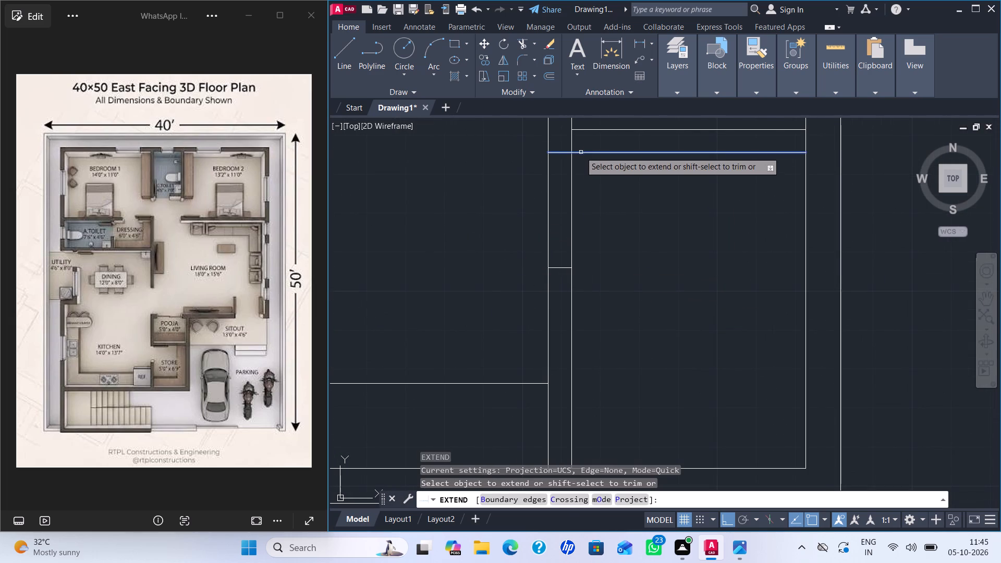
pyautogui.click(580, 152)
pyautogui.press('Escape')
# Trim the store's west wall lines between the cross wall and the new cap, and the leftover piece inside the pooja wall corner.
pyautogui.press('t')
pyautogui.press('r')
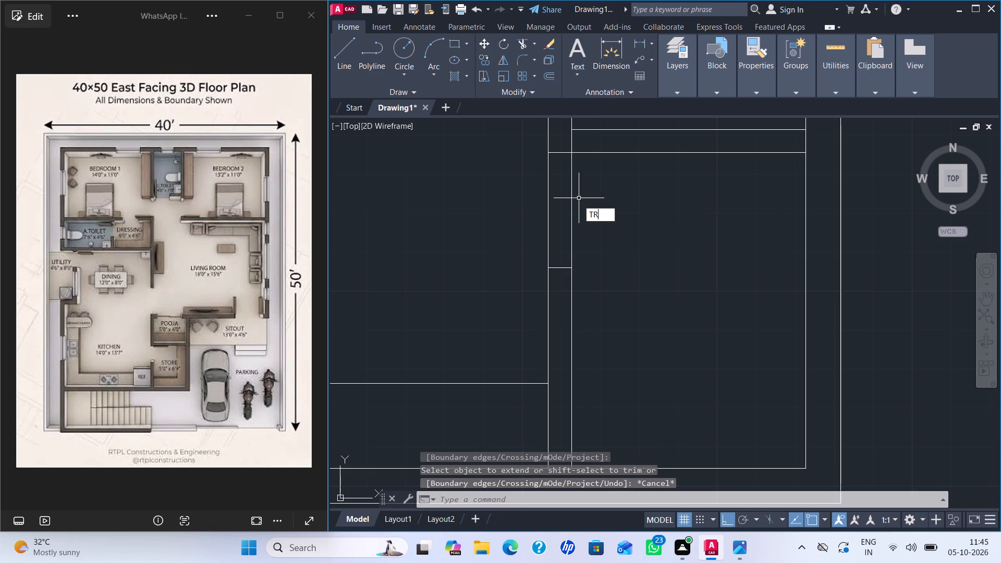
pyautogui.press('Return')
pyautogui.moveTo(587, 211); pyautogui.dragTo(473, 216)
pyautogui.scroll(-2, 599, 216)
pyautogui.scroll(3, 599, 189)
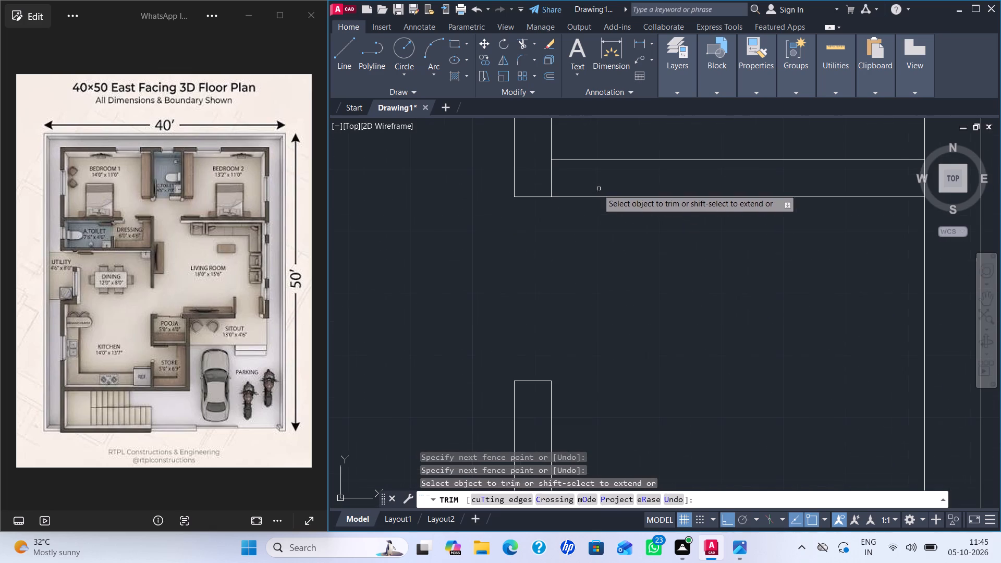
pyautogui.click(552, 175)
pyautogui.scroll(-4, 636, 301)
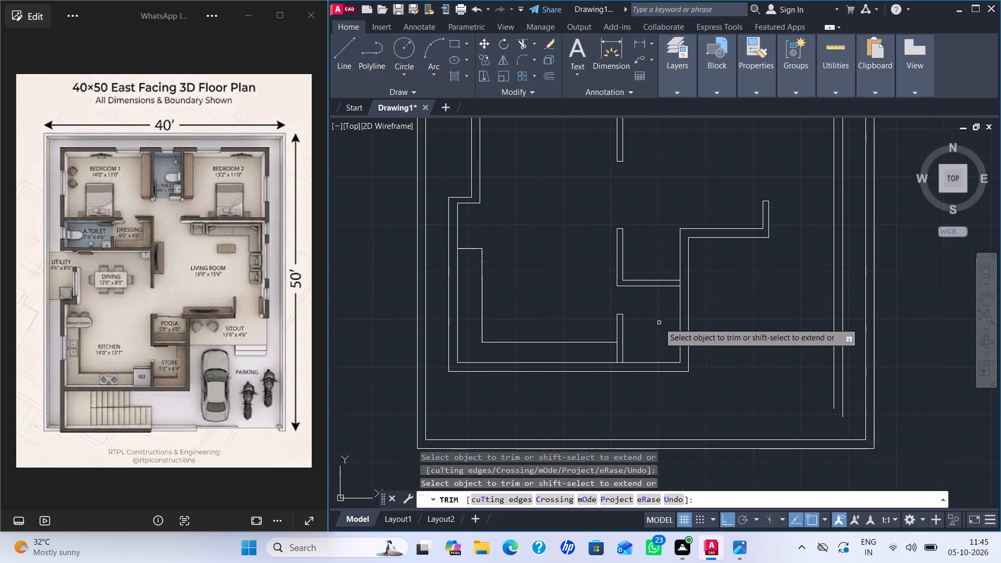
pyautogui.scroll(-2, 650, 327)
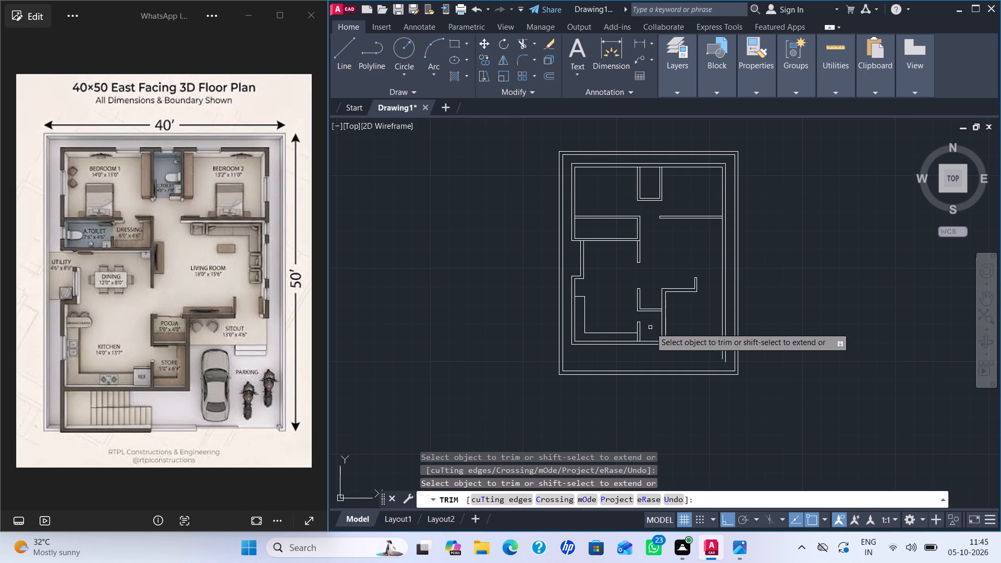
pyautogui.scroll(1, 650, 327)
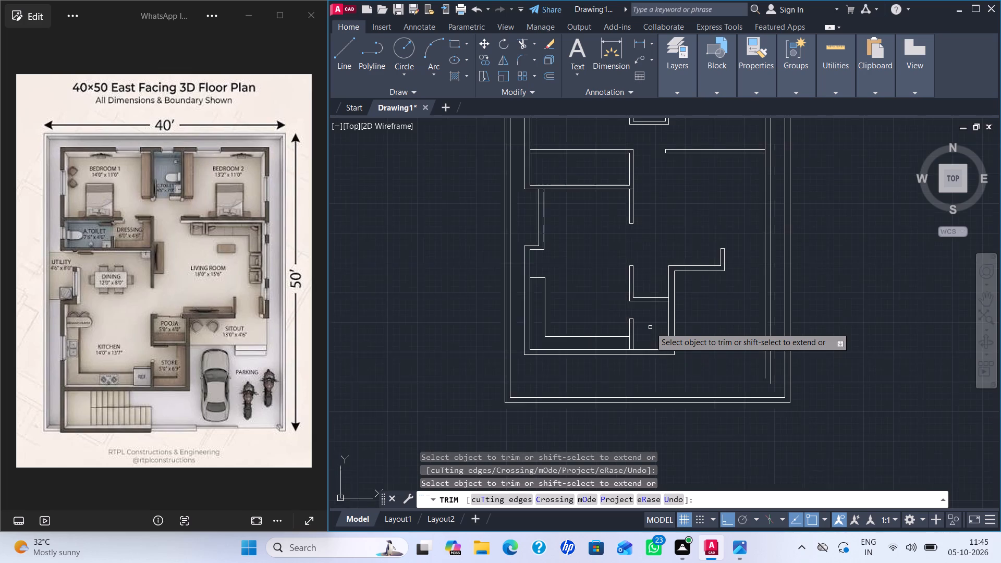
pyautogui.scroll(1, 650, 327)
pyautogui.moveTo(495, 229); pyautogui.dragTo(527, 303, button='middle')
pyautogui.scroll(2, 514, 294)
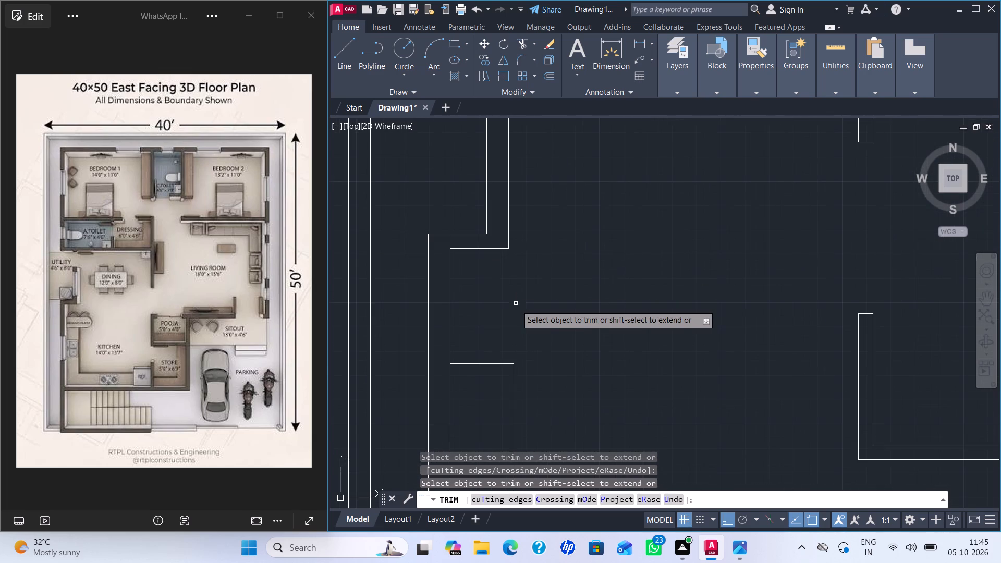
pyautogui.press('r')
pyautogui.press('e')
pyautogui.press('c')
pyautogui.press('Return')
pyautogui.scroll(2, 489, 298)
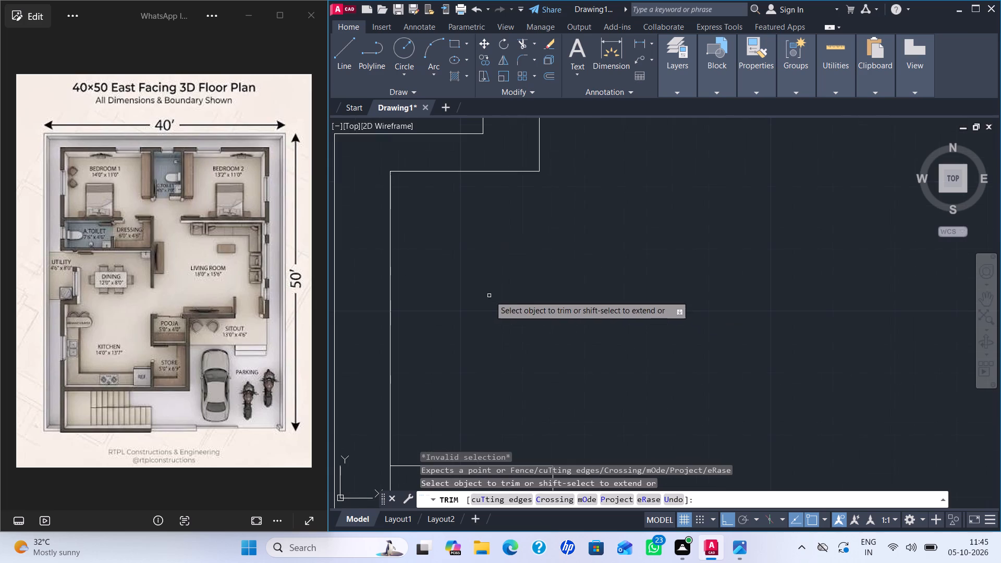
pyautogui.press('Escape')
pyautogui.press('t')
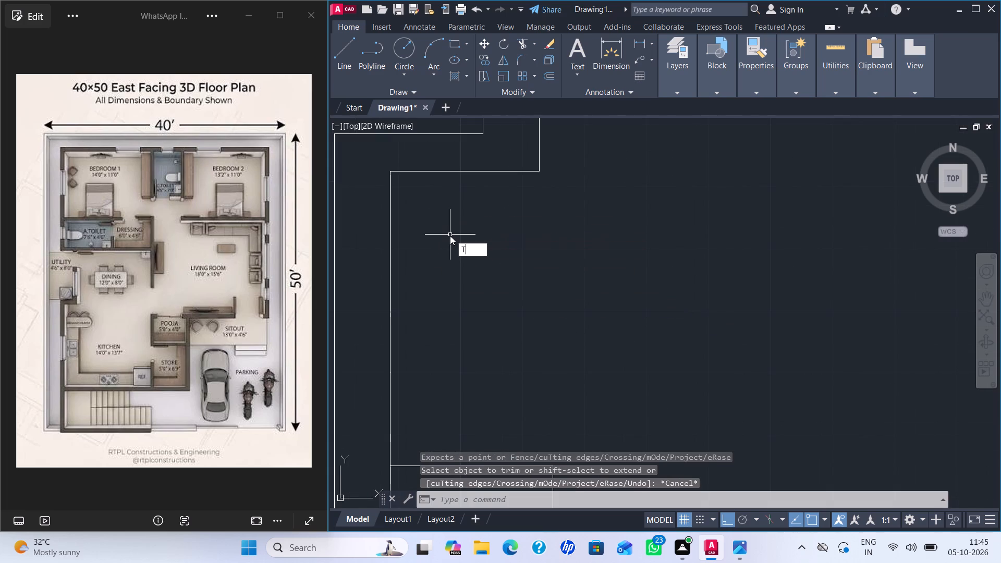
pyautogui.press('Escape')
# Draw a rectangle about 1'-10 1/2" by 3'-2" between the kitchen counter's north end and the wall jog north of it.
pyautogui.press('r')
pyautogui.write('EC')
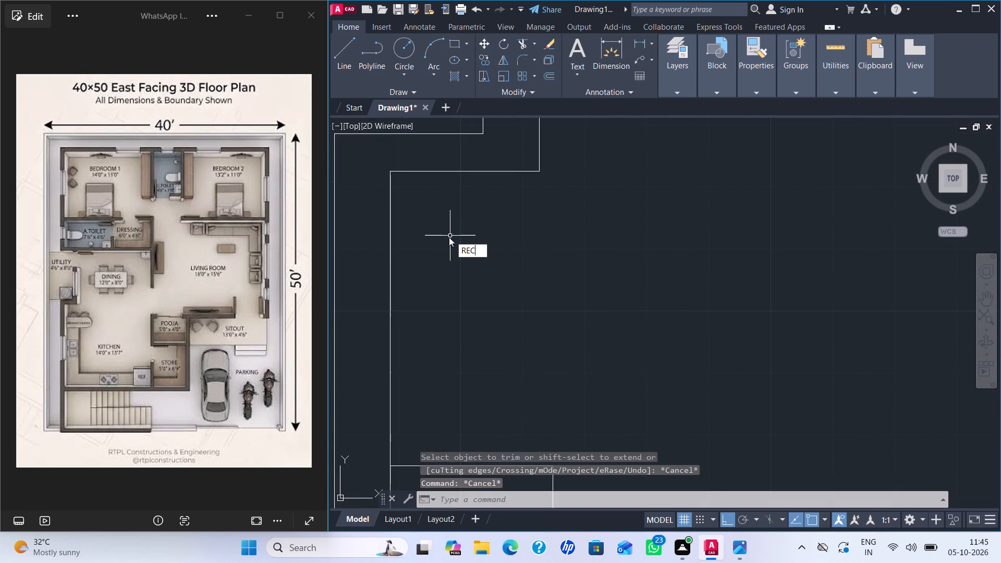
pyautogui.press('Return')
pyautogui.scroll(-2, 448, 239)
pyautogui.scroll(1, 437, 229)
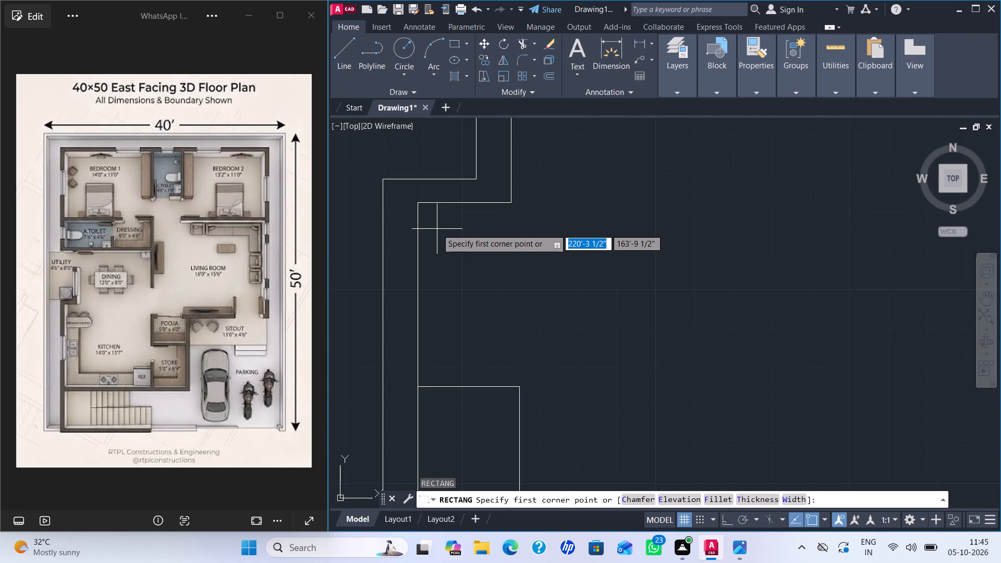
pyautogui.scroll(1, 437, 229)
pyautogui.click(429, 215)
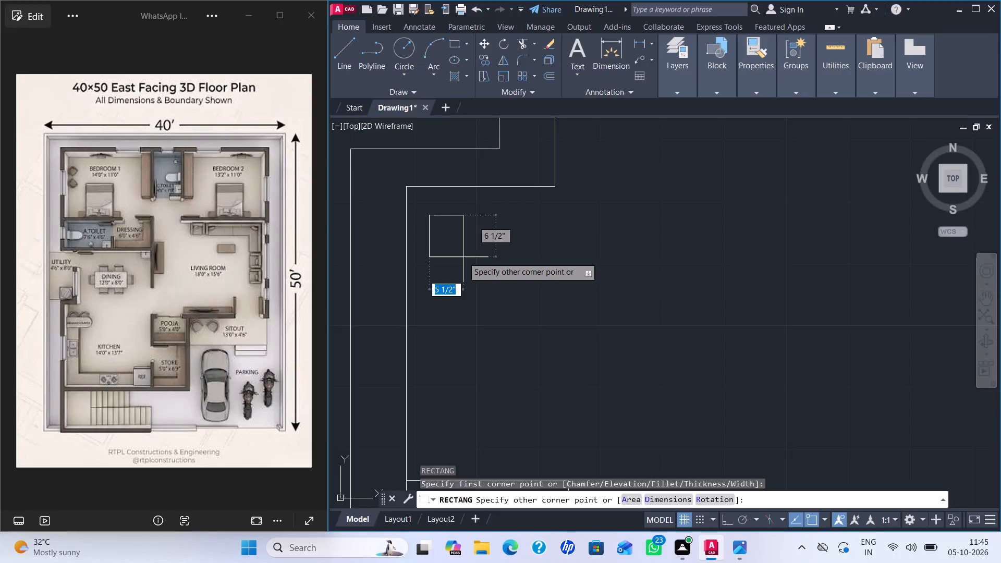
pyautogui.scroll(-1, 531, 401)
pyautogui.moveTo(534, 405); pyautogui.dragTo(529, 338, button='middle')
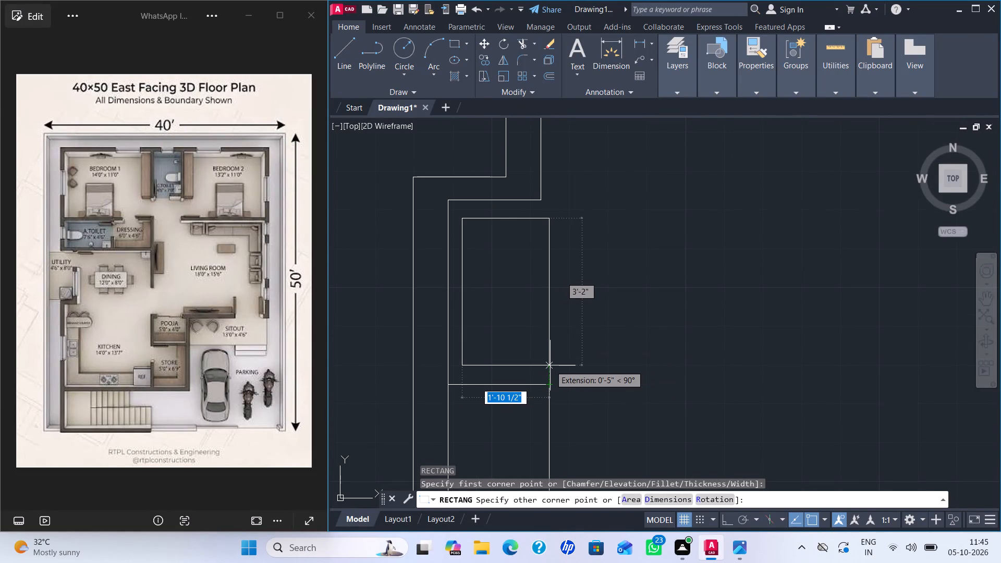
pyautogui.click(550, 365)
pyautogui.press('Escape')
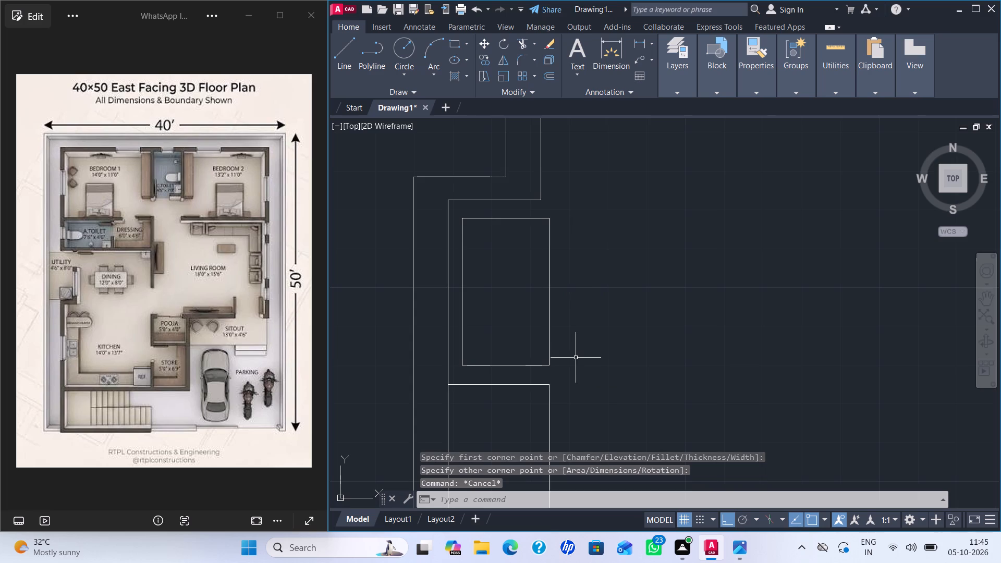
# Shorten the rectangle north of the kitchen counter by stretching its north and south edges inward about 3 1/2" each.
pyautogui.scroll(-4, 576, 361)
pyautogui.scroll(-1, 645, 383)
pyautogui.scroll(3, 644, 380)
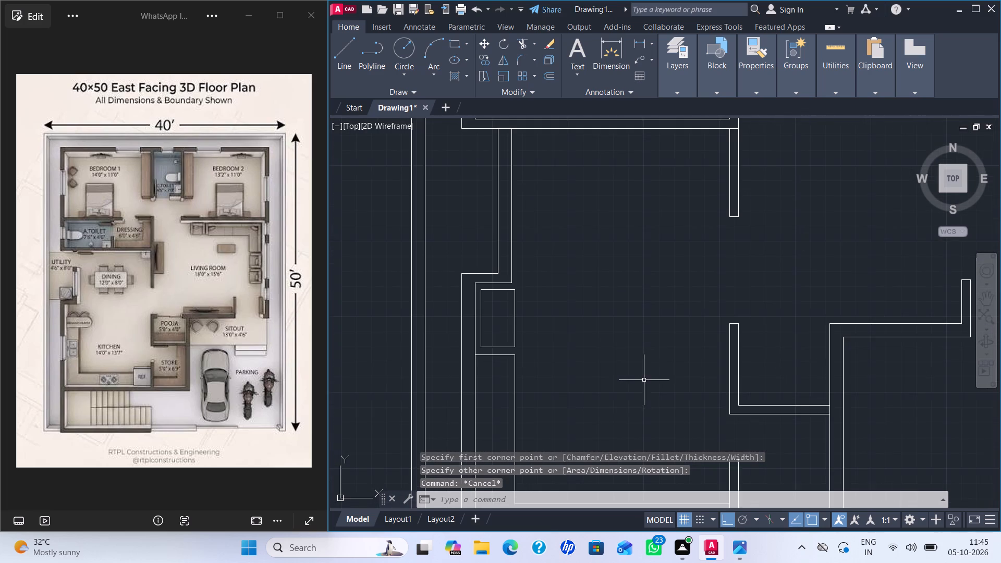
pyautogui.scroll(2, 584, 368)
pyautogui.moveTo(528, 349); pyautogui.dragTo(676, 353, button='middle')
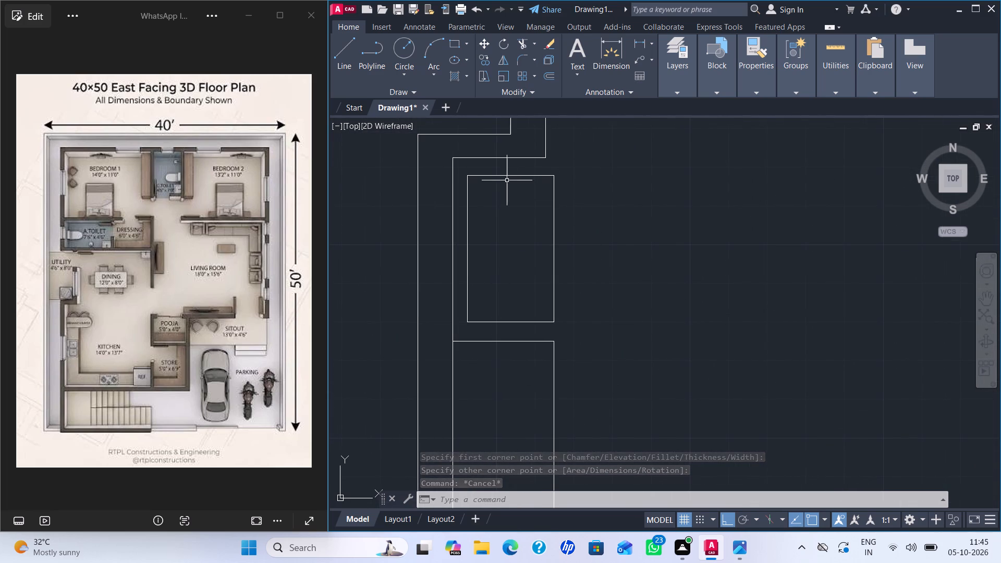
pyautogui.click(508, 176)
pyautogui.moveTo(509, 175); pyautogui.dragTo(514, 189)
pyautogui.click(514, 189)
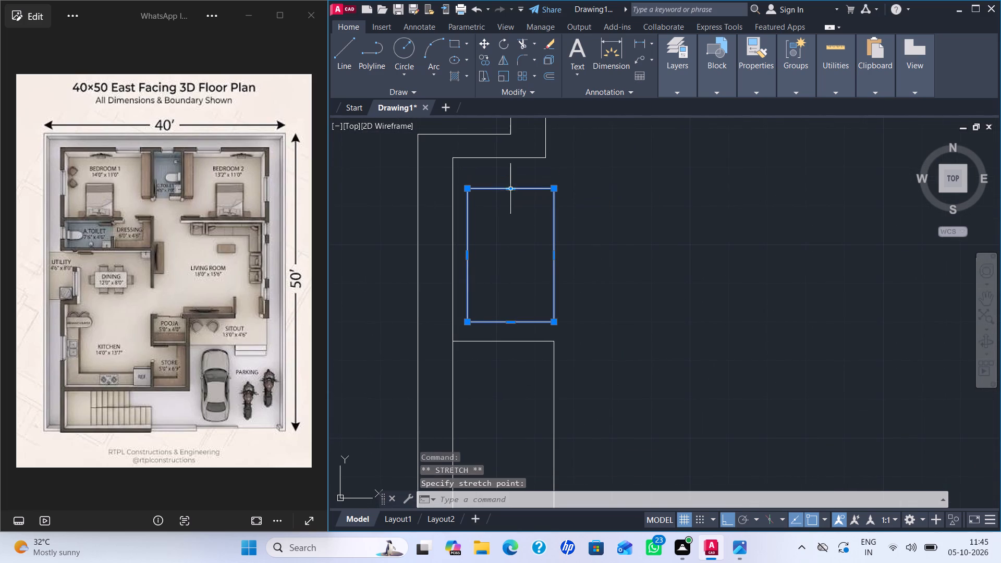
pyautogui.moveTo(514, 324); pyautogui.dragTo(515, 309)
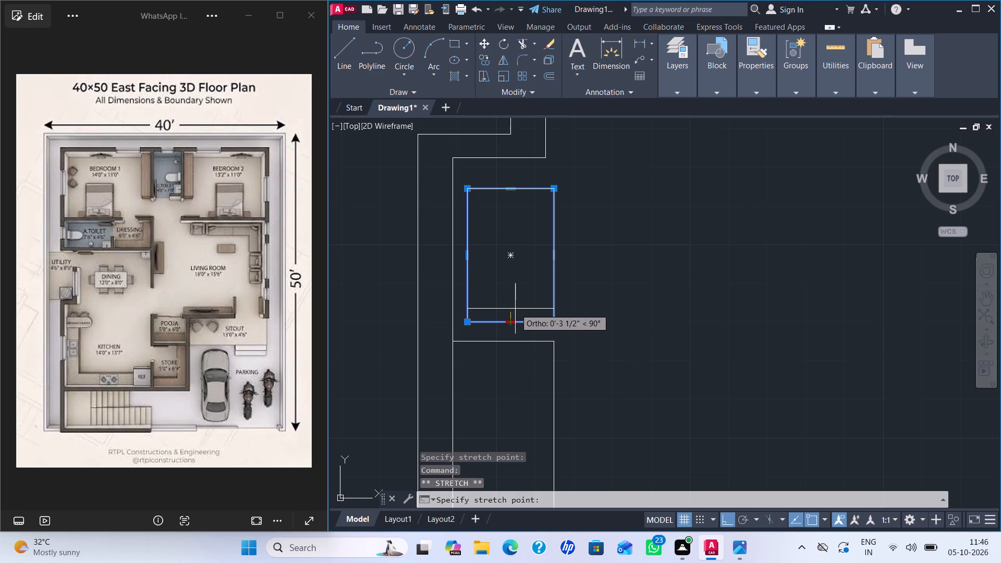
pyautogui.click(515, 309)
pyautogui.press('Escape')
pyautogui.press('Escape')
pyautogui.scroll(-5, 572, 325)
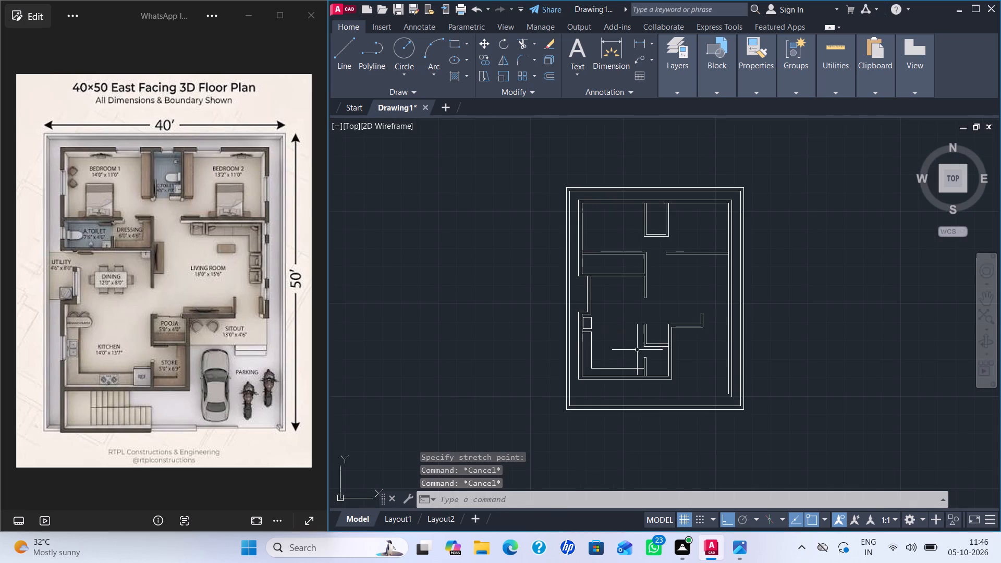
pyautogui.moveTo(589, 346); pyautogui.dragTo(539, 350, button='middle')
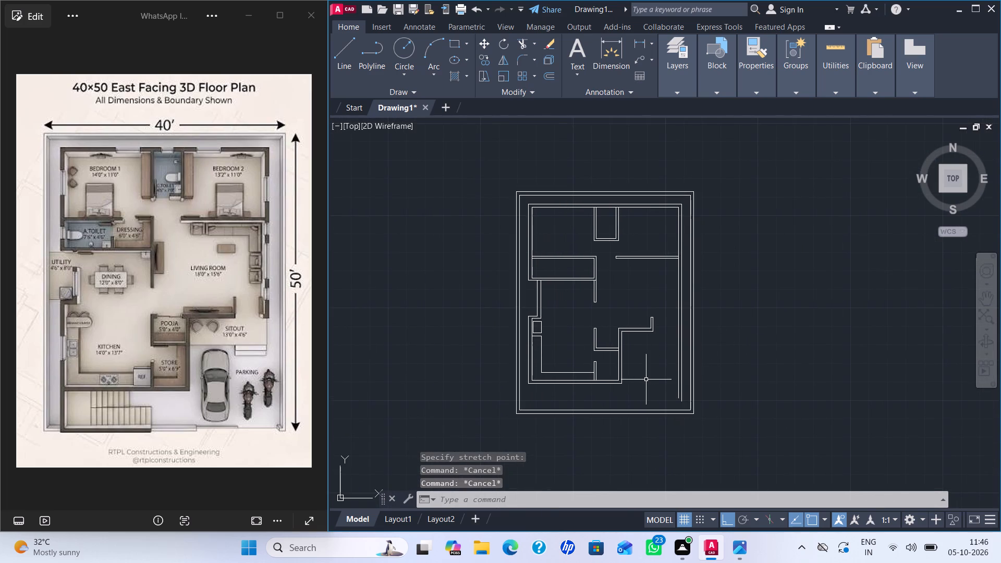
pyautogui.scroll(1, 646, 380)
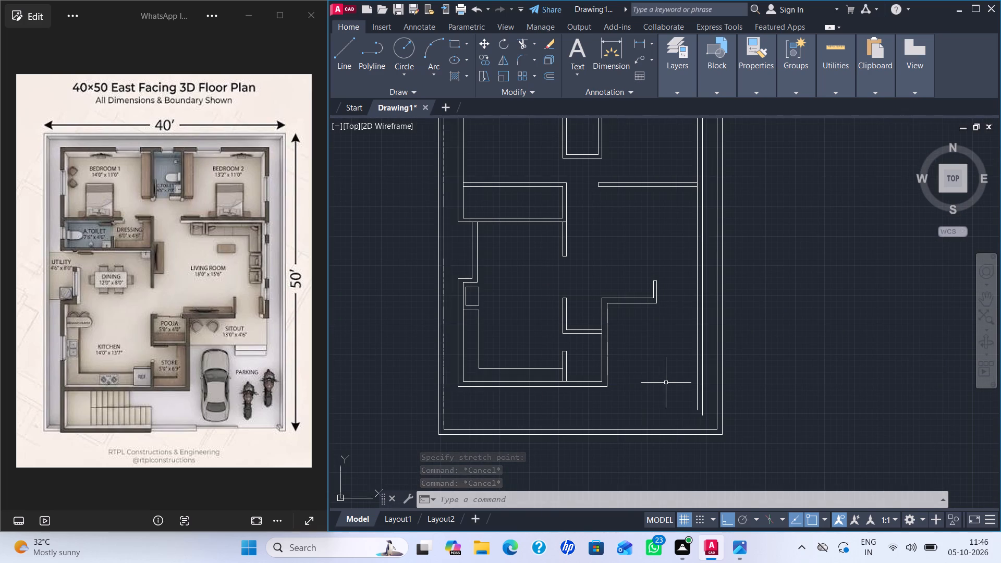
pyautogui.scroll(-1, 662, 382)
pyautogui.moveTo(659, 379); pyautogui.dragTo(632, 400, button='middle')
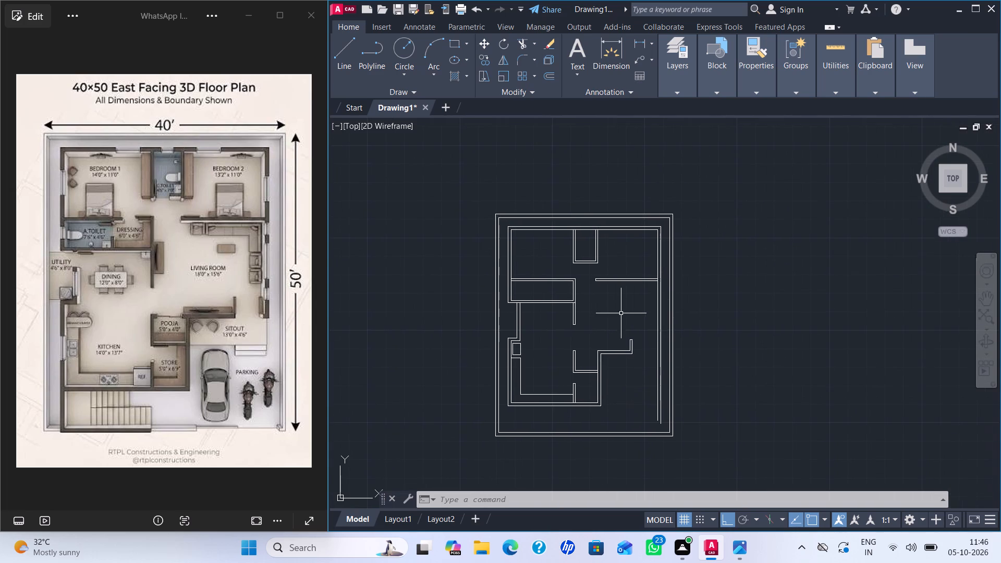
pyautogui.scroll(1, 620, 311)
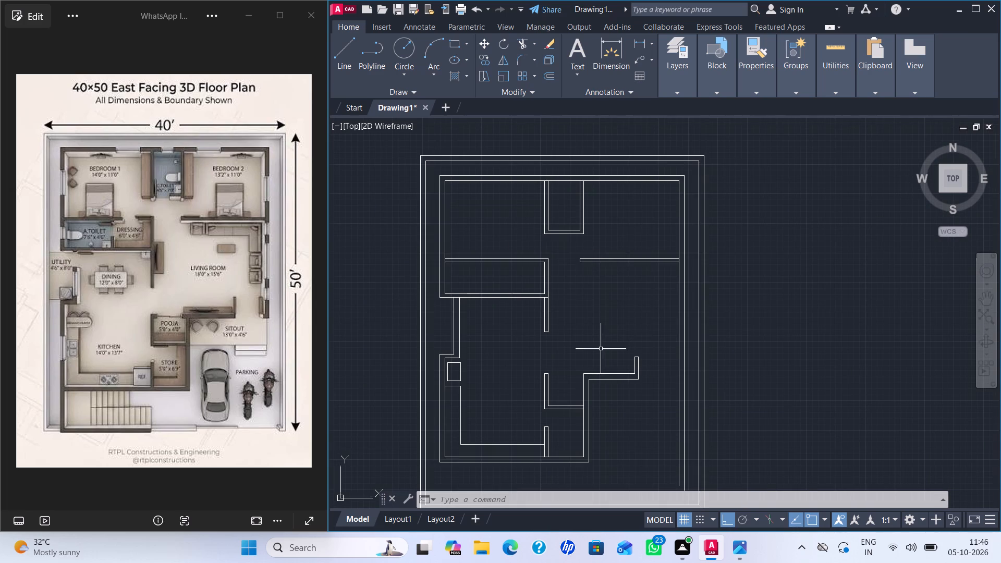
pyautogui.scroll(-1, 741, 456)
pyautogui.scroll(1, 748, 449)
# Draw a line from the building's outer southwest corner straight south to the inner line of the plot boundary.
pyautogui.moveTo(746, 451); pyautogui.dragTo(750, 398, button='middle')
pyautogui.middleClick(750, 400)
pyautogui.moveTo(748, 430); pyautogui.dragTo(756, 382, button='middle')
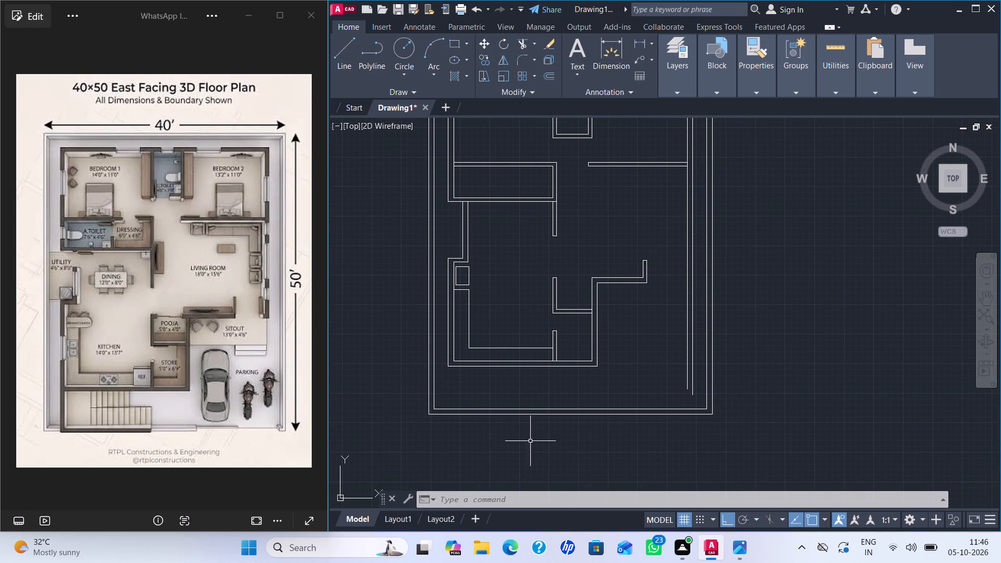
pyautogui.scroll(1, 518, 435)
pyautogui.moveTo(531, 432); pyautogui.dragTo(552, 408, button='middle')
pyautogui.scroll(1, 528, 378)
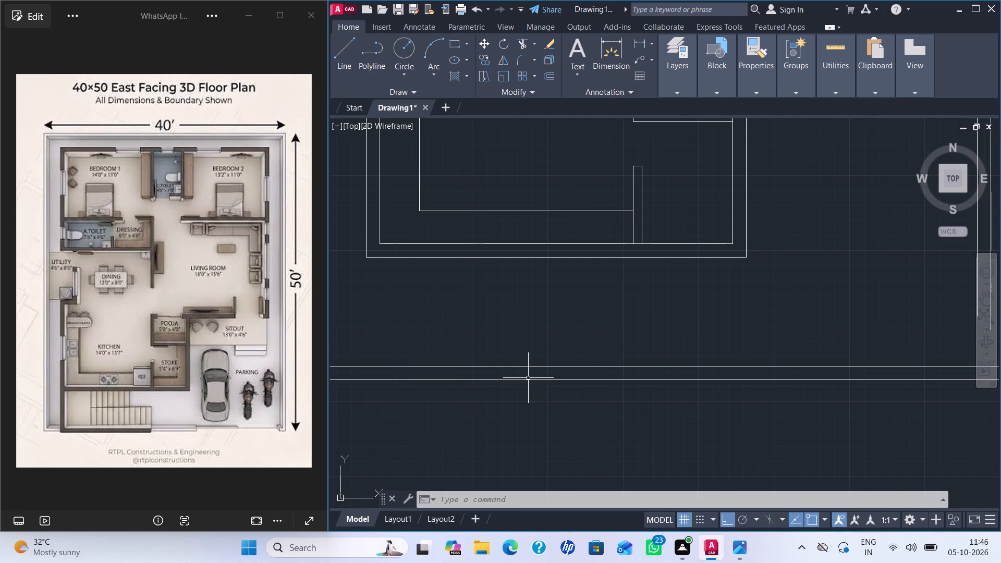
pyautogui.press('l')
pyautogui.press('Return')
pyautogui.click(363, 258)
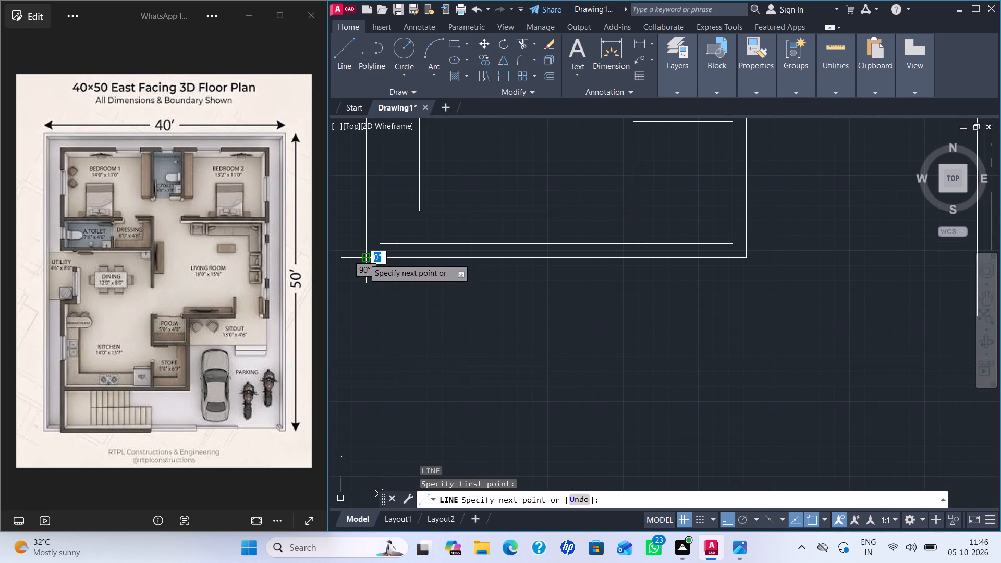
pyautogui.click(361, 366)
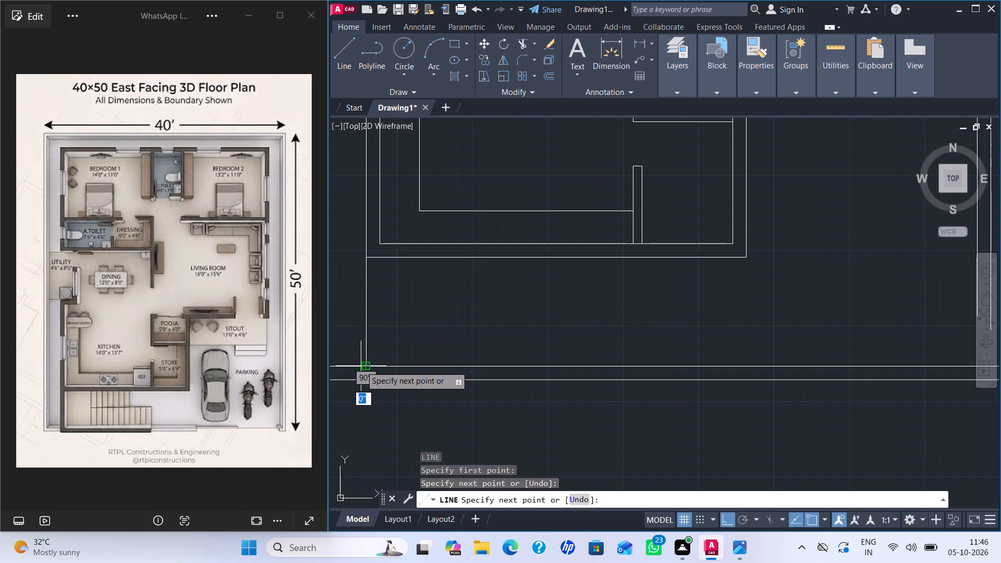
pyautogui.press('Escape')
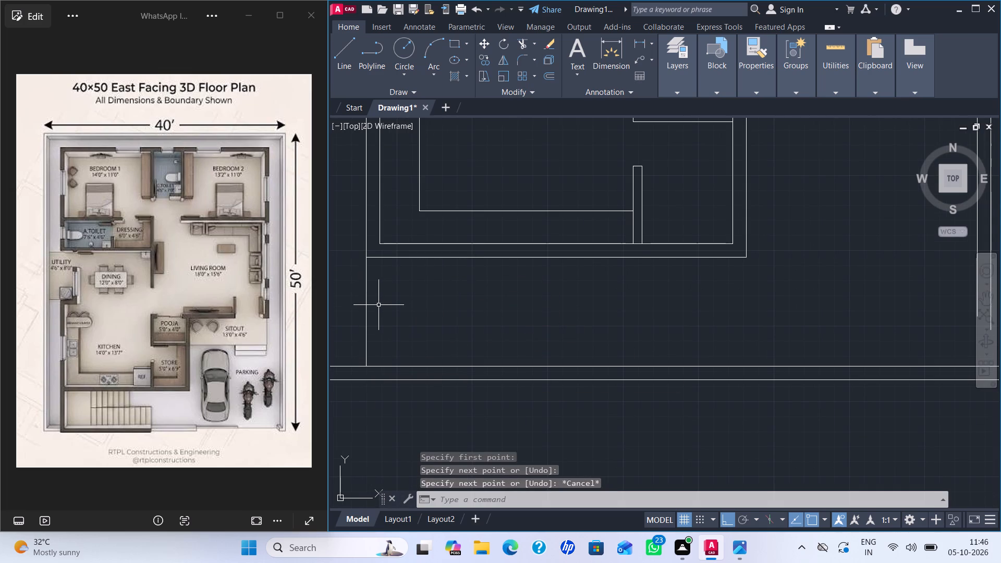
# Offset the new line between the building's southwest corner and the plot boundary 9" to the east.
pyautogui.press('o')
pyautogui.press('Return')
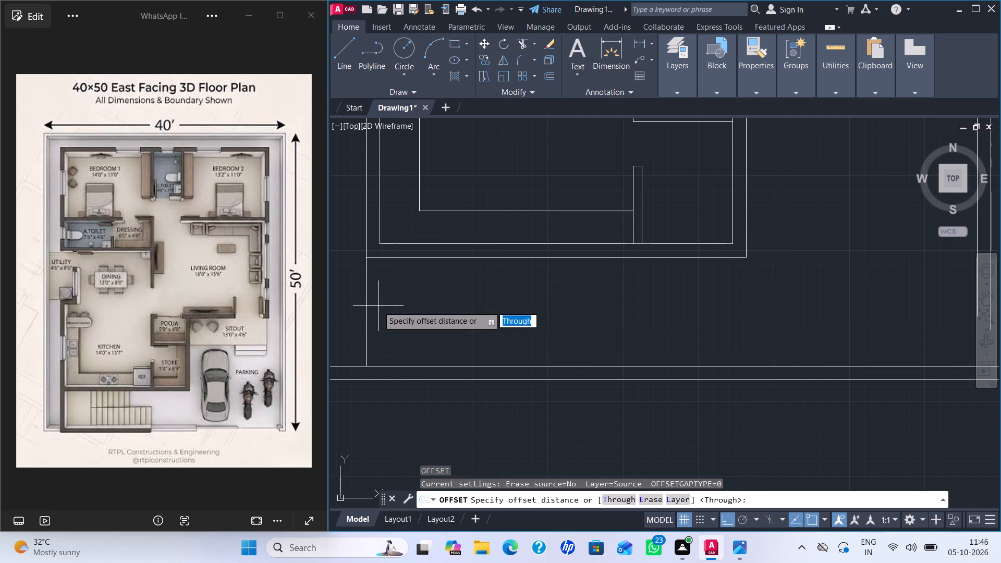
pyautogui.press('9')
pyautogui.hotkey('shift', '"')
pyautogui.press('Return')
pyautogui.click(367, 314)
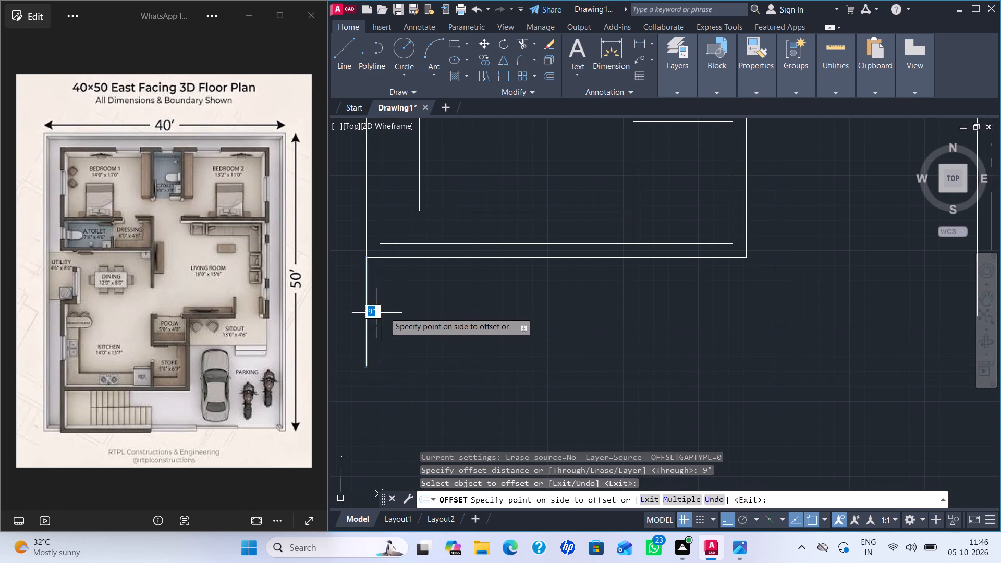
pyautogui.click(421, 310)
pyautogui.press('Escape')
pyautogui.press('Escape')
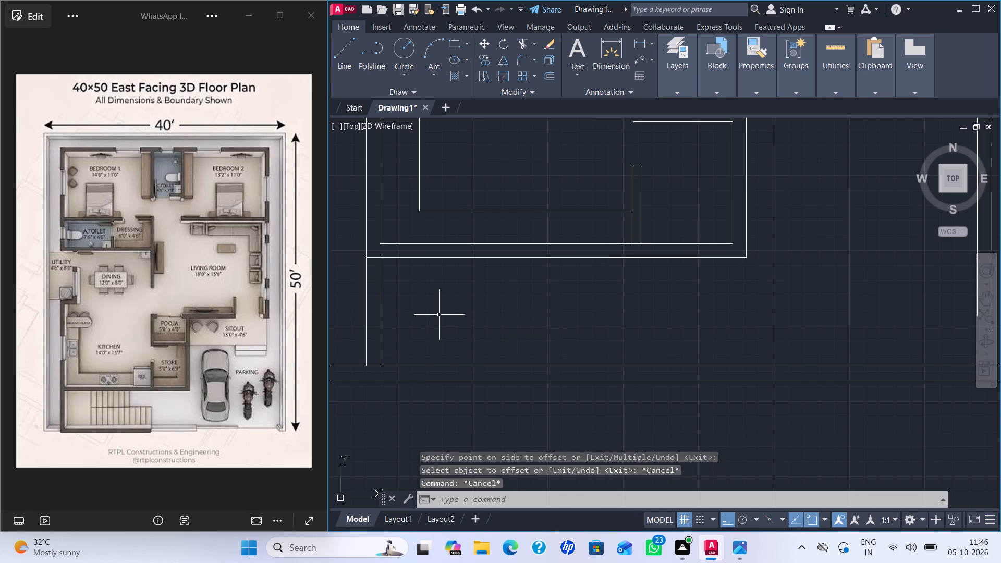
# Draw the first stair tread line from the building's outer south wall straight to the plot boundary, east of the 9" side wall.
pyautogui.press('l')
pyautogui.press('Return')
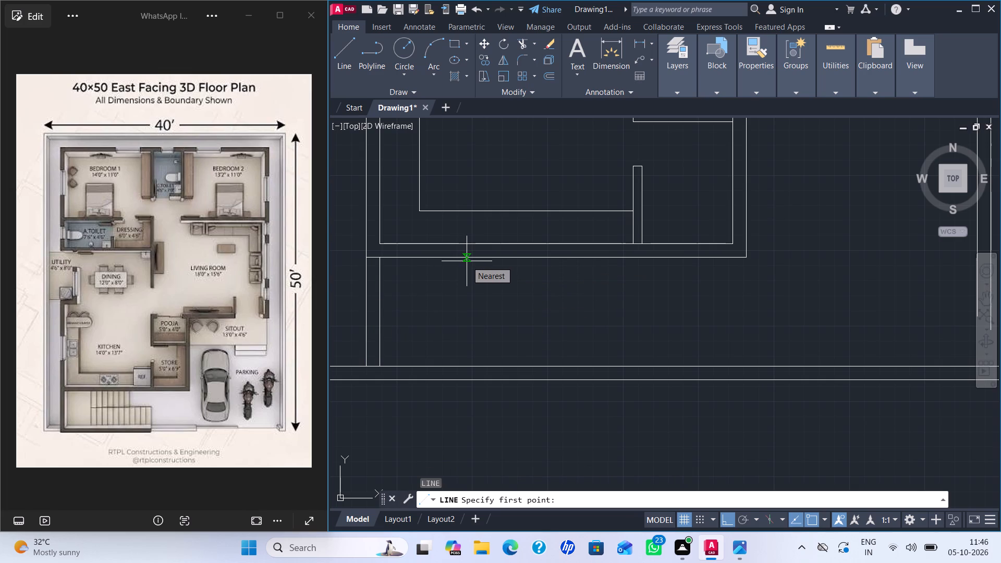
pyautogui.click(443, 259)
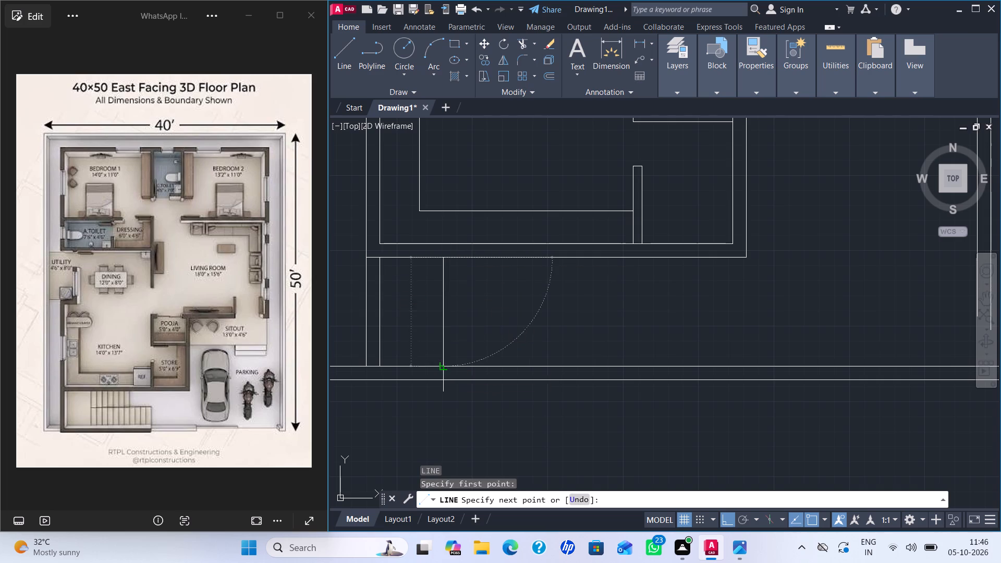
pyautogui.click(446, 368)
pyautogui.press('Escape')
# Copy the tread line eastward as an array of 10 items spaced about 11 1/2" apart.
pyautogui.scroll(-1, 482, 355)
pyautogui.scroll(1, 489, 346)
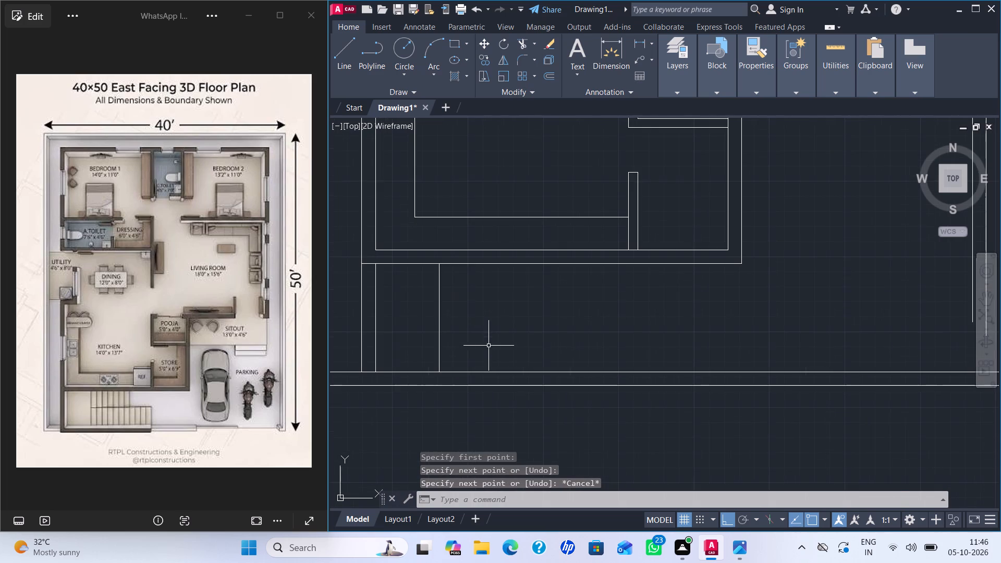
pyautogui.moveTo(487, 349); pyautogui.dragTo(434, 338, button='middle')
pyautogui.moveTo(418, 327); pyautogui.dragTo(516, 325, button='middle')
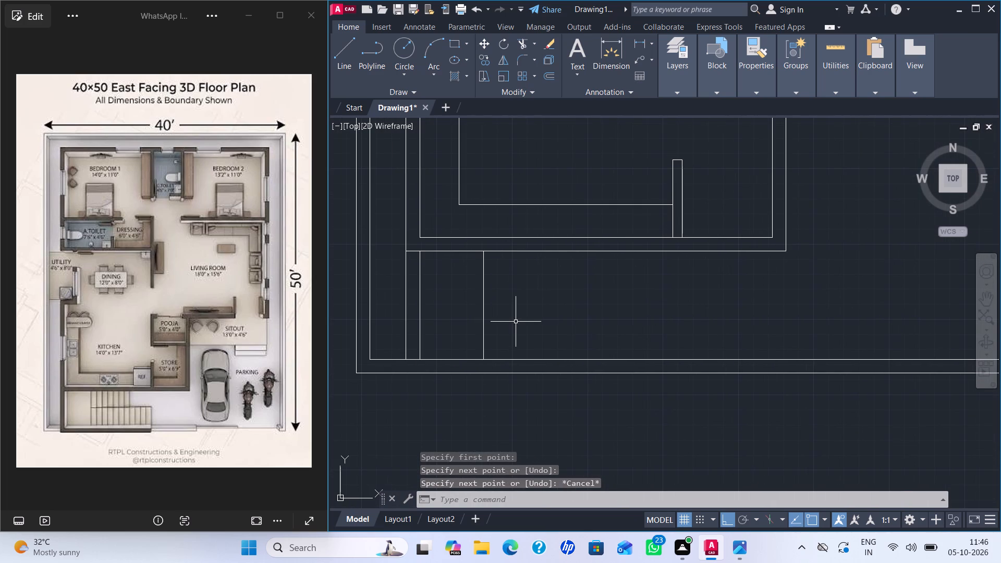
pyautogui.scroll(-1, 534, 319)
pyautogui.moveTo(537, 319); pyautogui.dragTo(495, 320, button='middle')
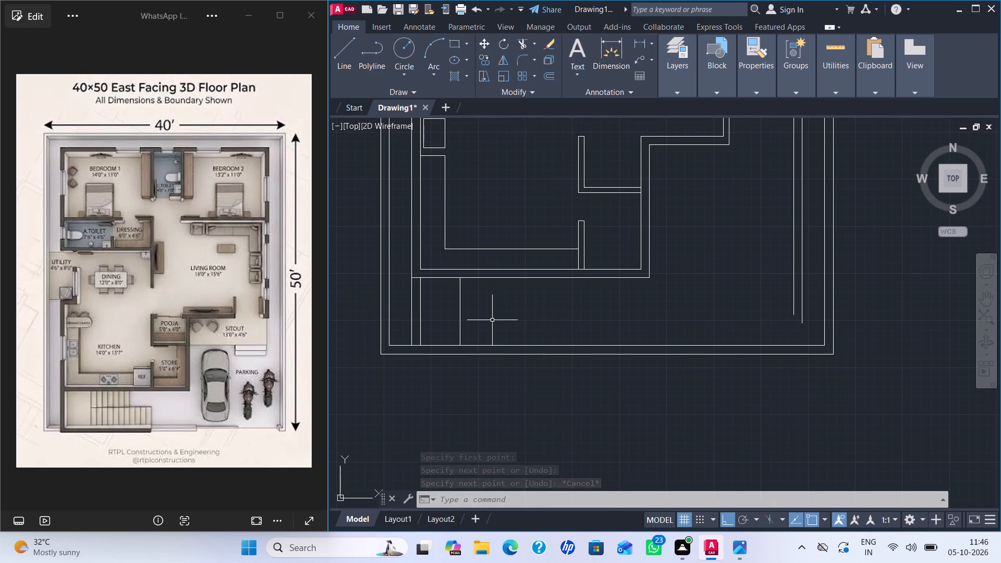
pyautogui.click(460, 318)
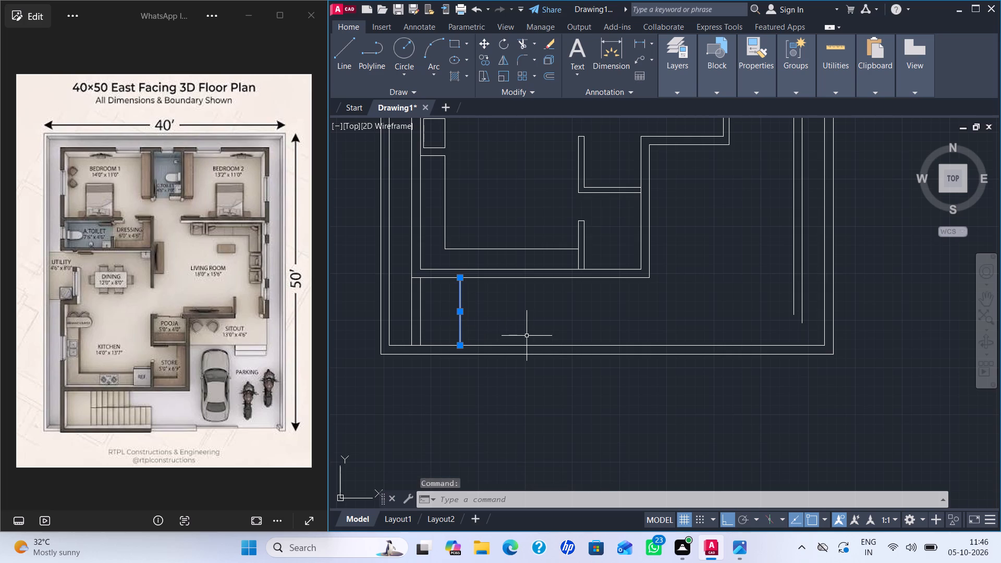
pyautogui.press('c')
pyautogui.press('o')
pyautogui.press('Return')
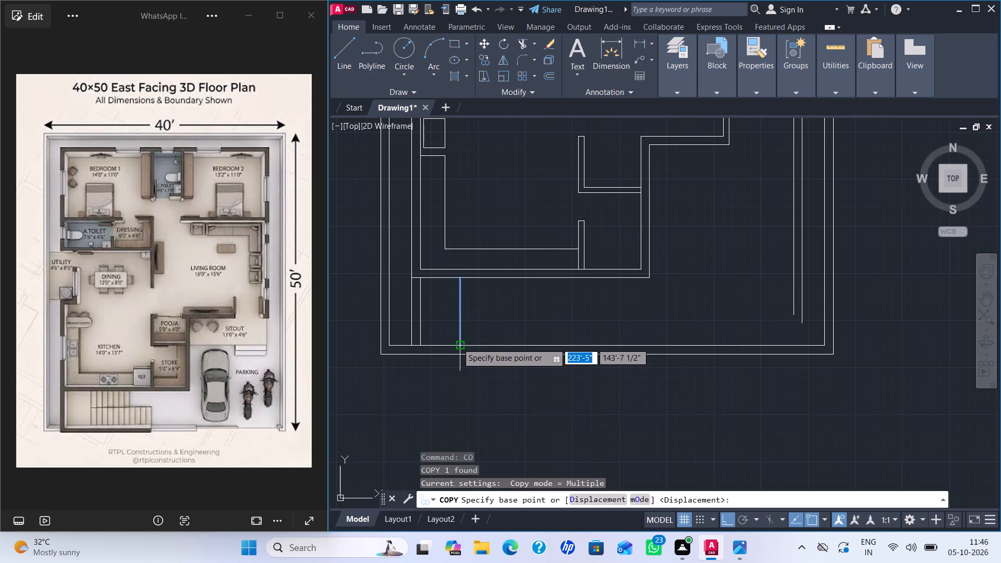
pyautogui.click(458, 342)
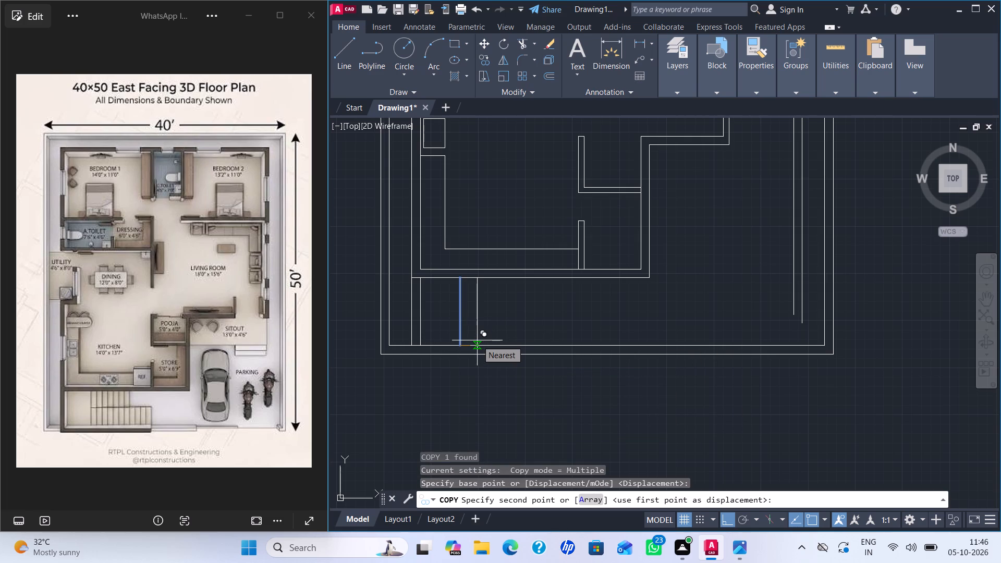
pyautogui.write('AR')
pyautogui.press('Return')
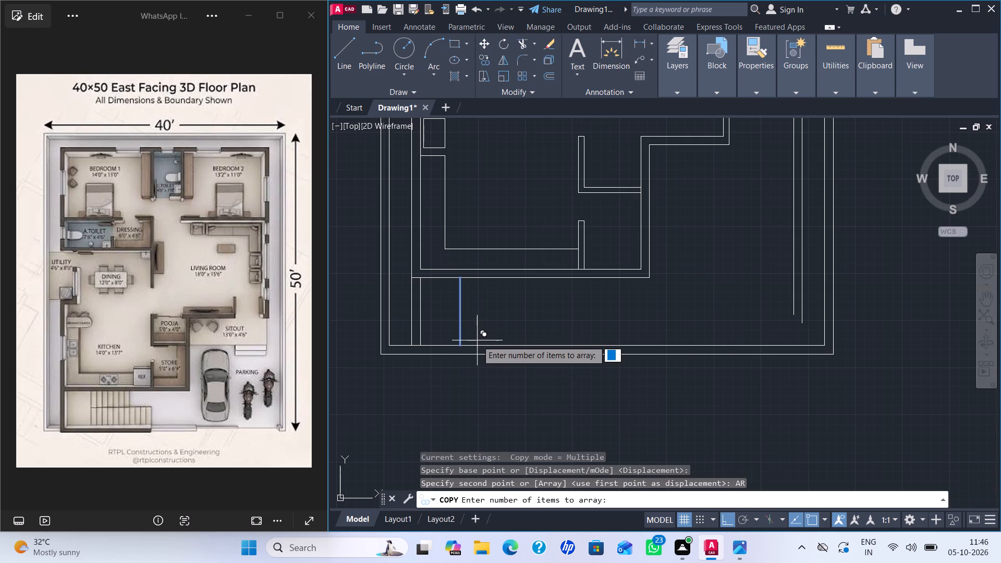
pyautogui.write('10')
pyautogui.press('Return')
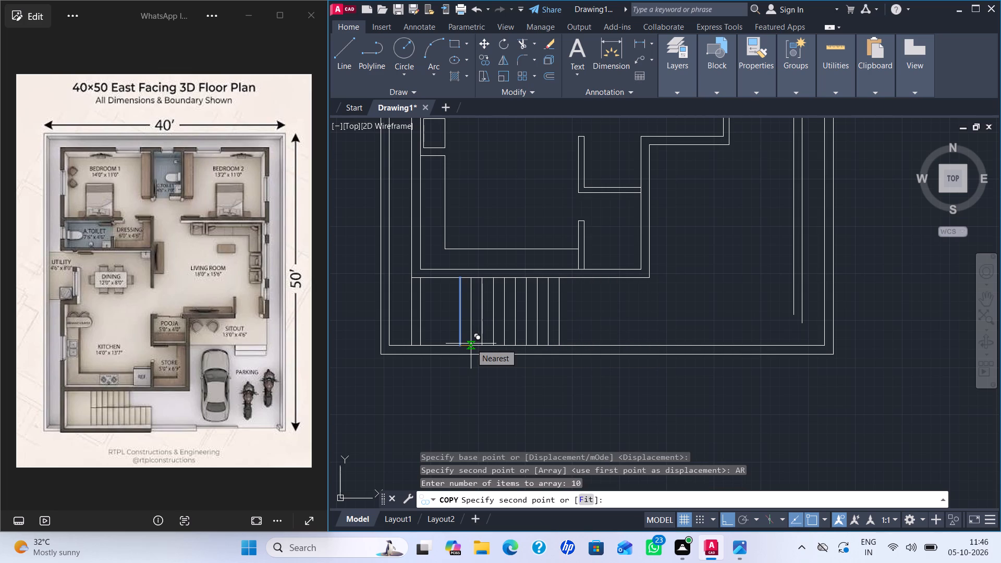
pyautogui.click(471, 344)
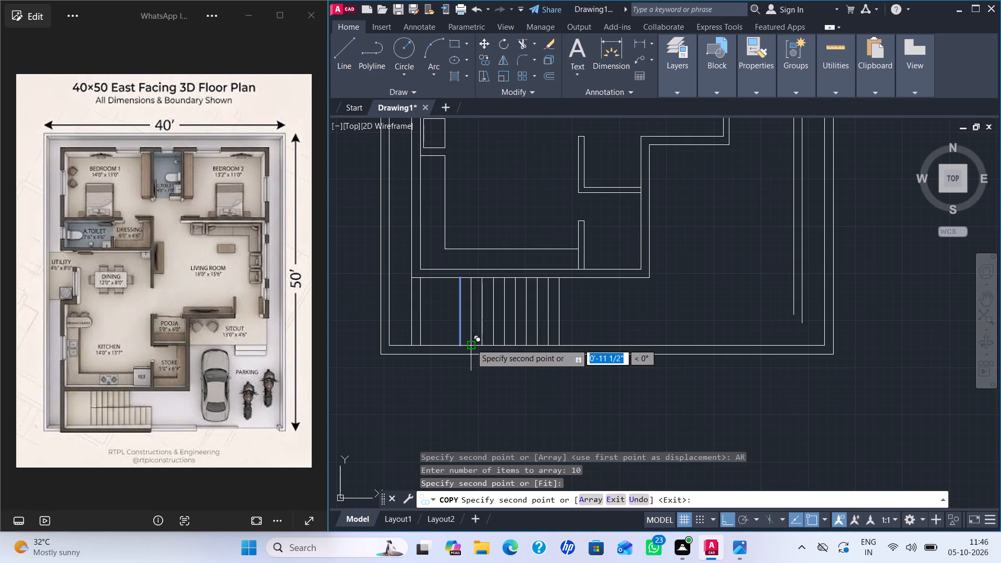
pyautogui.press('Escape')
# Draw a horizontal centre line across the stair treads from the easternmost tread's midpoint to the westernmost tread.
pyautogui.moveTo(583, 327); pyautogui.dragTo(584, 331, button='middle')
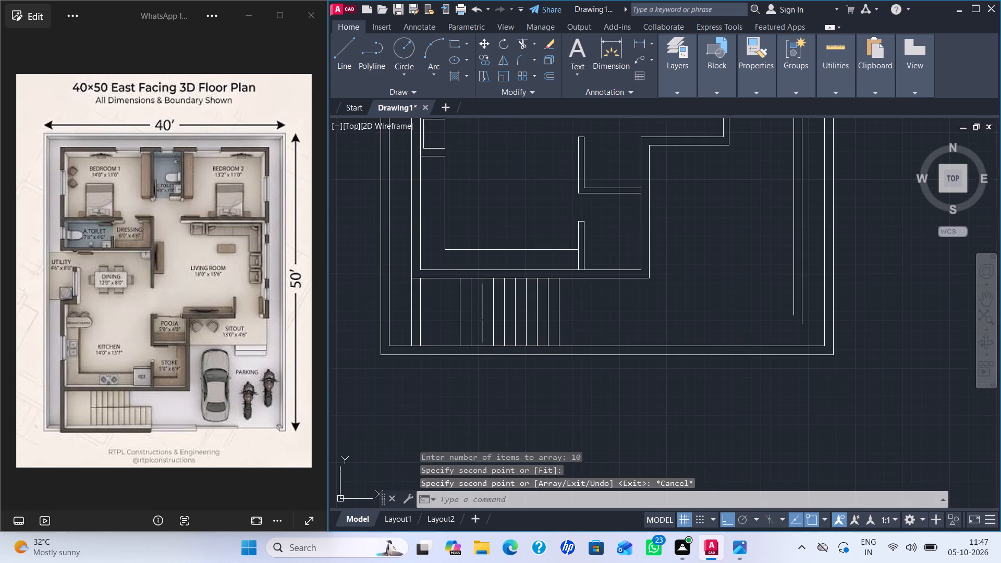
pyautogui.moveTo(584, 331); pyautogui.dragTo(588, 373, button='middle')
pyautogui.press('l')
pyautogui.press('Return')
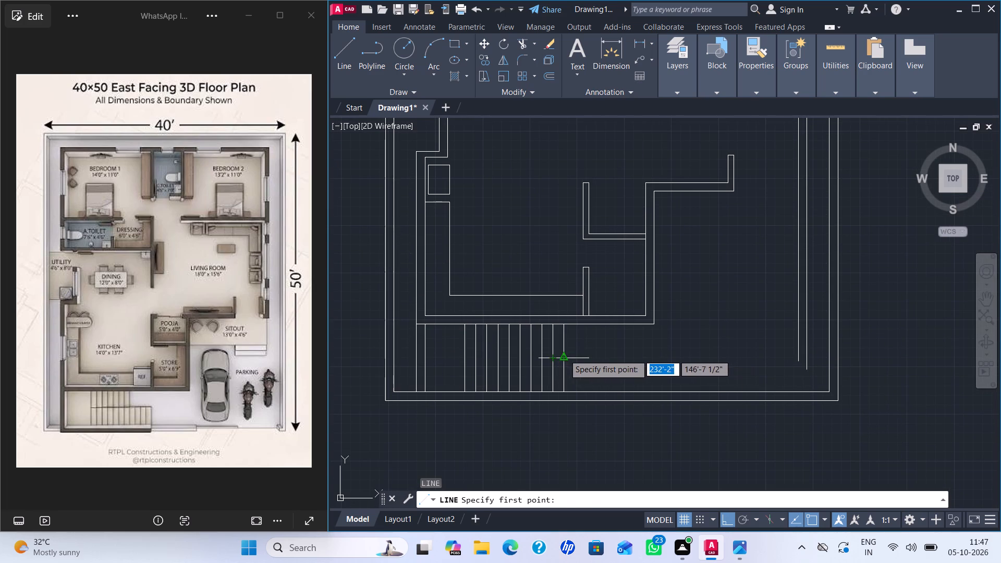
pyautogui.click(564, 355)
pyautogui.click(461, 358)
pyautogui.press('Escape')
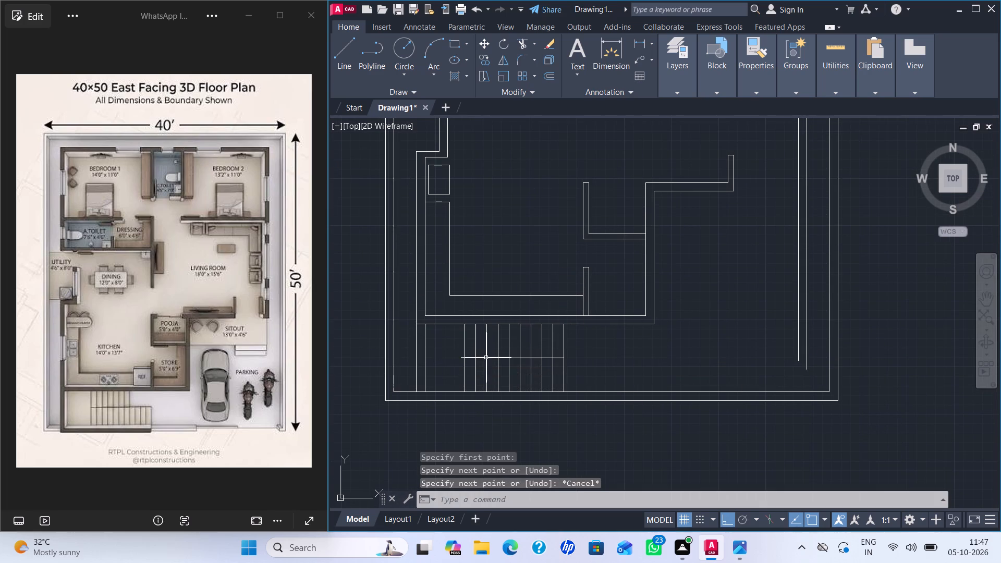
# Offset the stair centre line 2" to the north and 2" to the south.
pyautogui.scroll(2, 543, 369)
pyautogui.press('o')
pyautogui.press('Return')
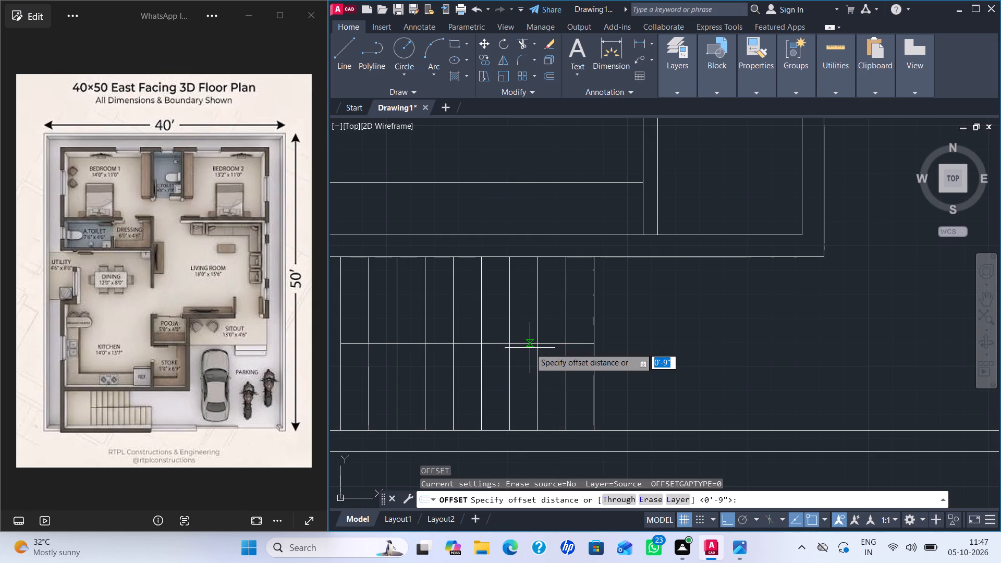
pyautogui.press('3')
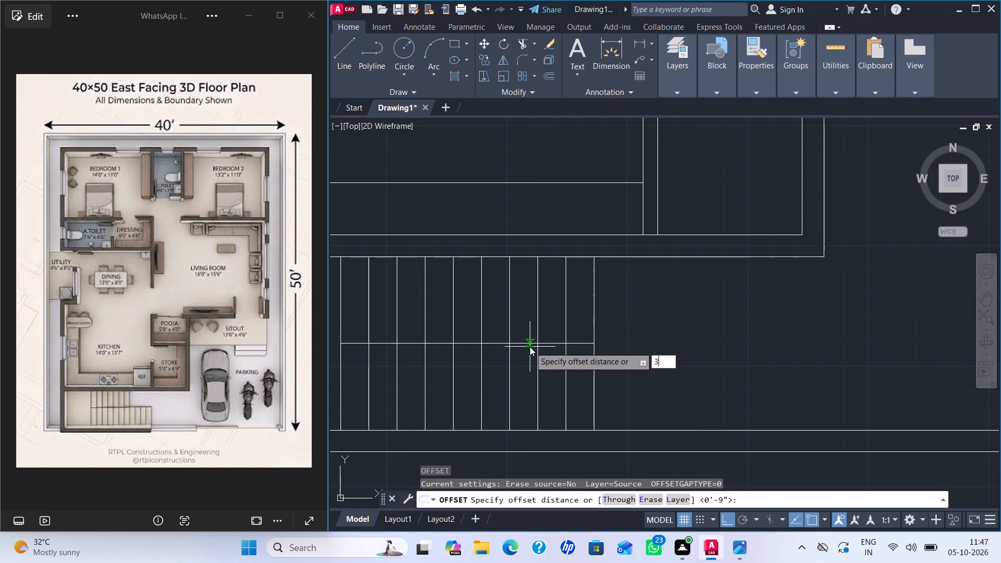
pyautogui.hotkey('shift', '"')
pyautogui.press('Return')
pyautogui.click(527, 344)
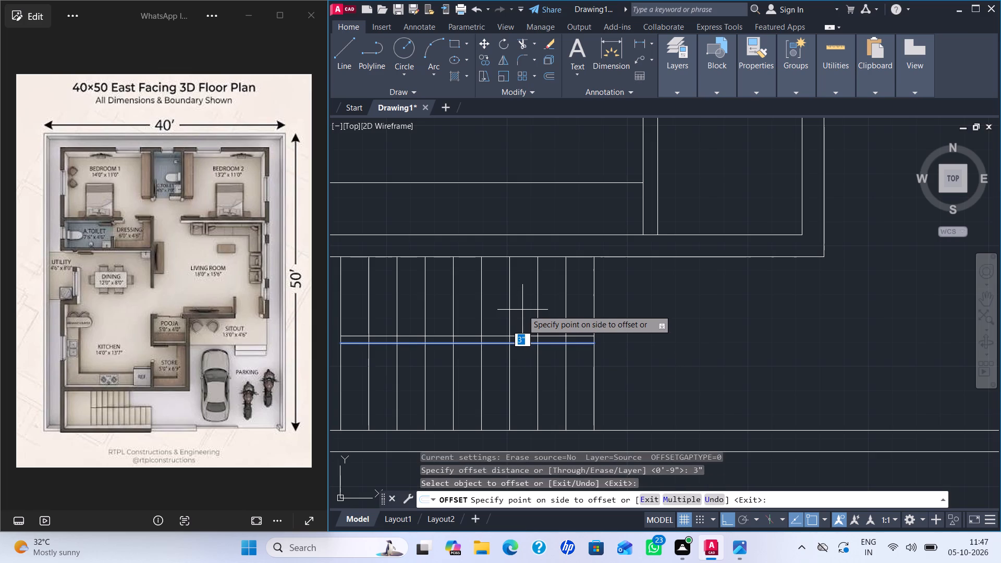
pyautogui.press('2')
pyautogui.hotkey('shift', '"')
pyautogui.press('Return')
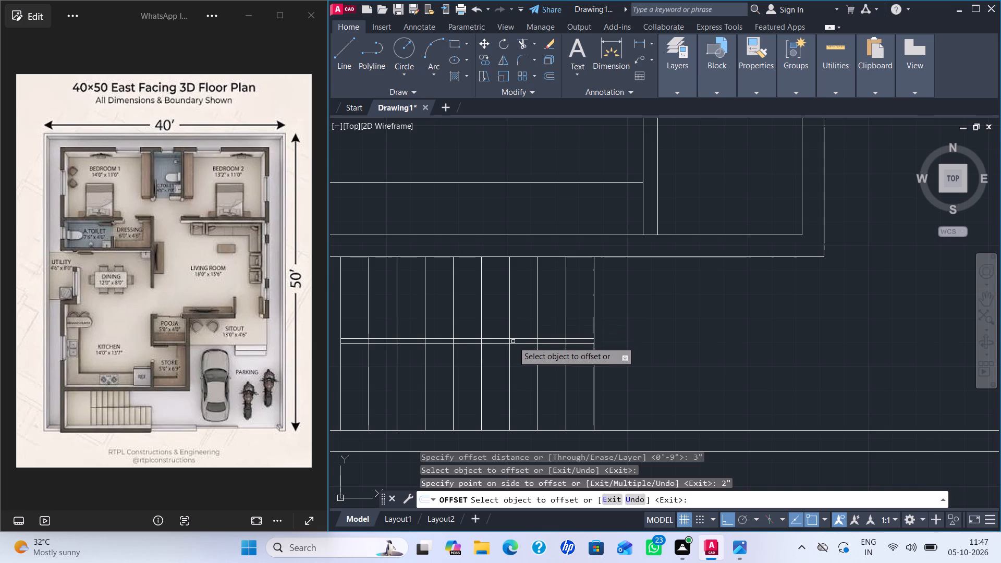
pyautogui.click(515, 343)
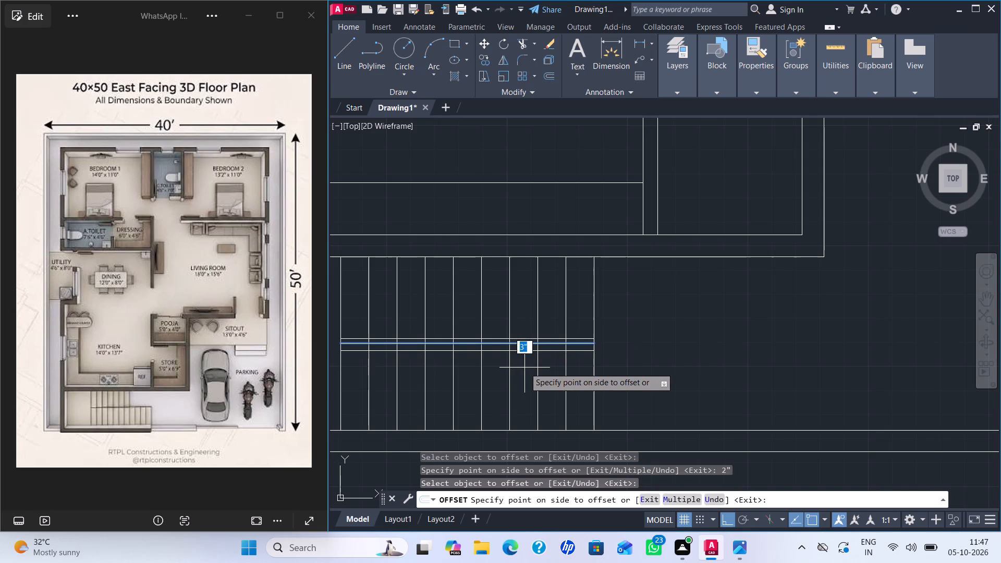
pyautogui.press('2')
pyautogui.hotkey('shift', '"')
pyautogui.press('Return')
pyautogui.scroll(1, 521, 366)
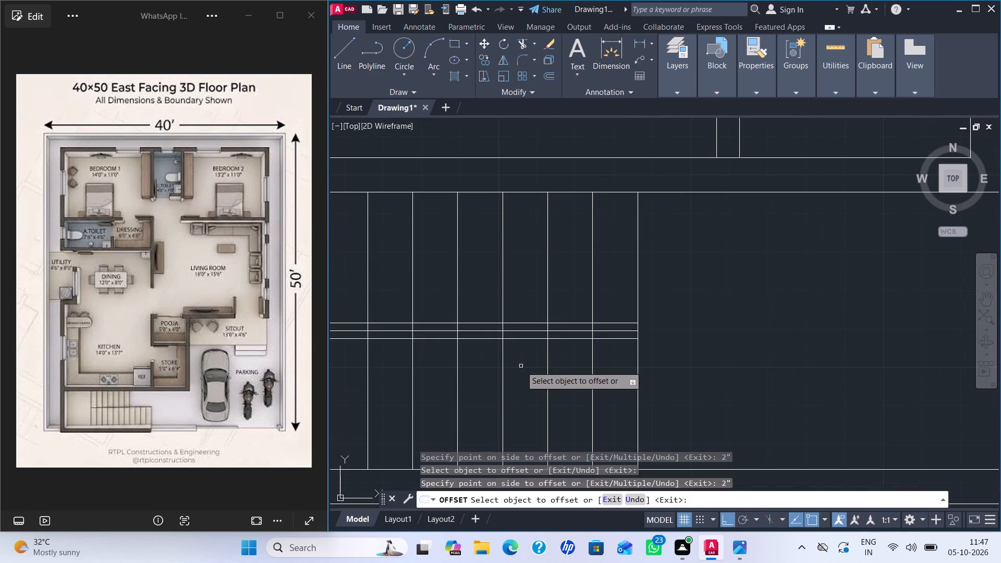
pyautogui.press('Escape')
# Delete the original centre line between the two offset stair lines.
pyautogui.click(524, 332)
pyautogui.press('Delete')
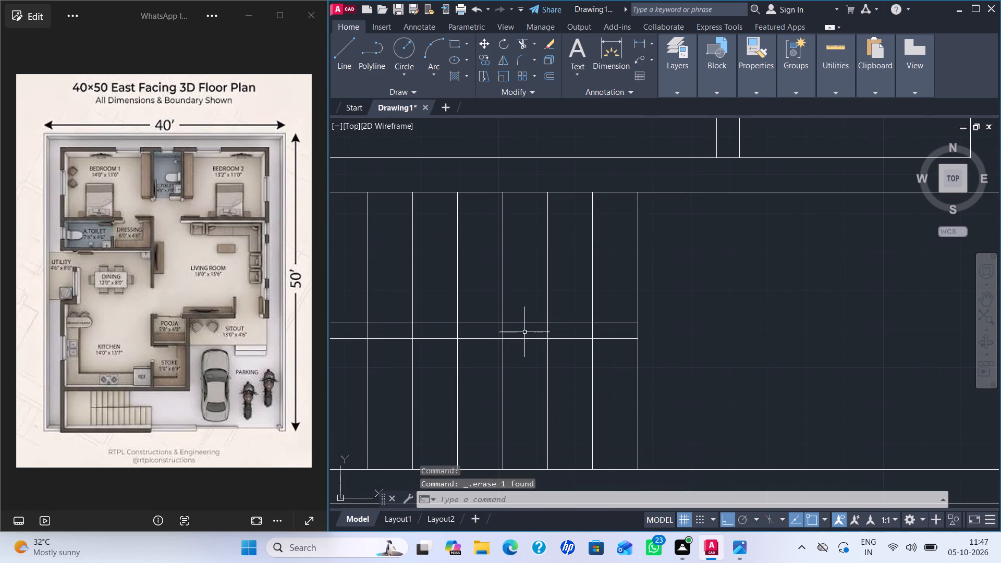
# Trim the inner tread segments between the two offset lines to open the gap separating the stair flights.
pyautogui.moveTo(521, 339); pyautogui.dragTo(701, 365, button='middle')
pyautogui.middleClick(702, 365)
pyautogui.press('t')
pyautogui.press('r')
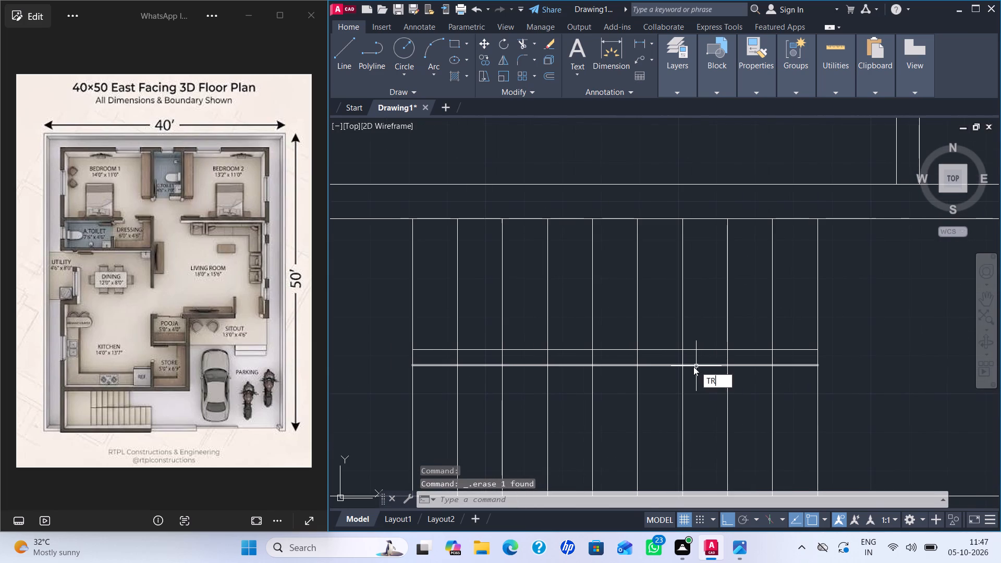
pyautogui.press('Return')
pyautogui.moveTo(454, 358); pyautogui.dragTo(522, 358)
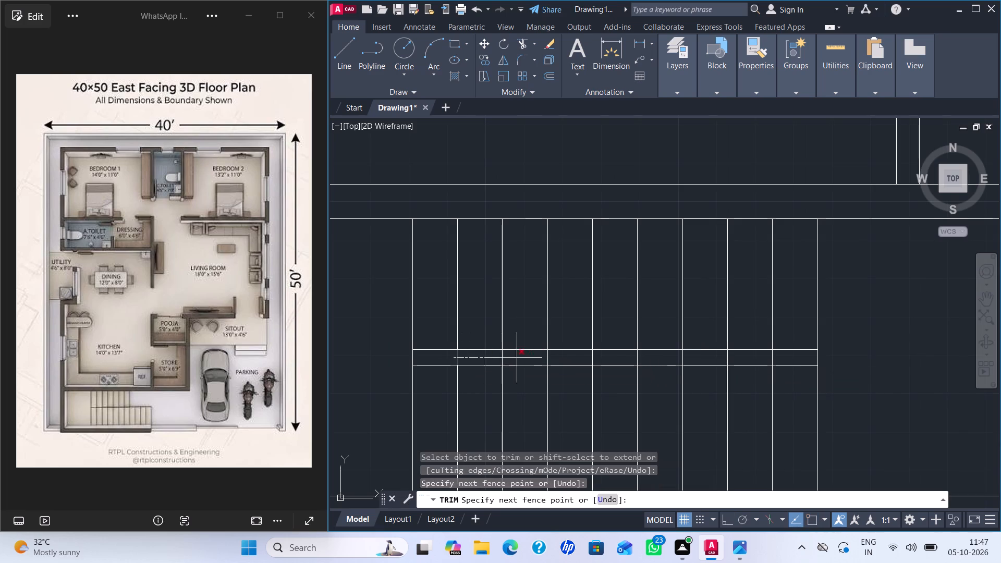
pyautogui.moveTo(522, 358); pyautogui.dragTo(779, 354)
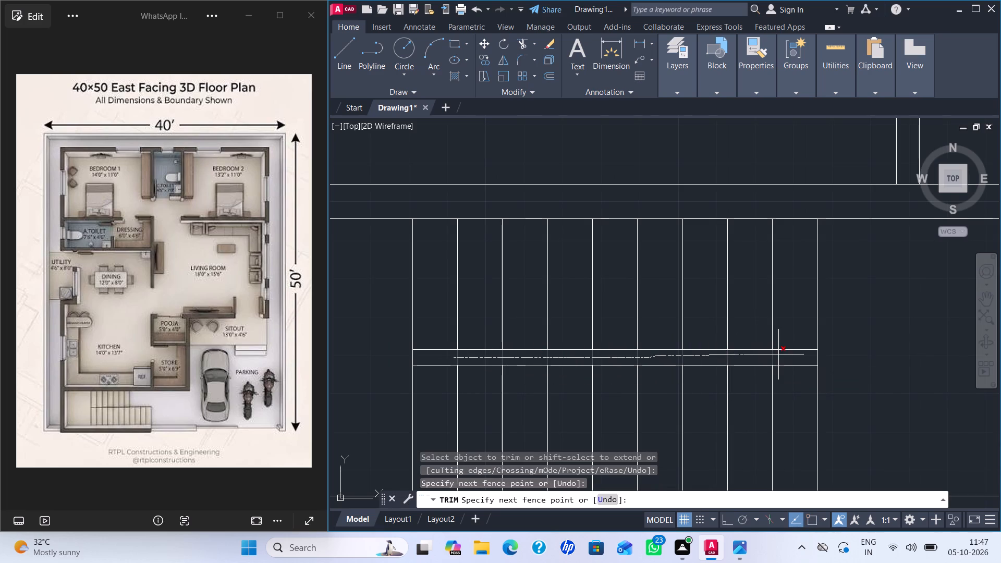
pyautogui.moveTo(779, 354); pyautogui.dragTo(781, 354)
pyautogui.scroll(-2, 787, 401)
pyautogui.moveTo(839, 419); pyautogui.dragTo(715, 398, button='middle')
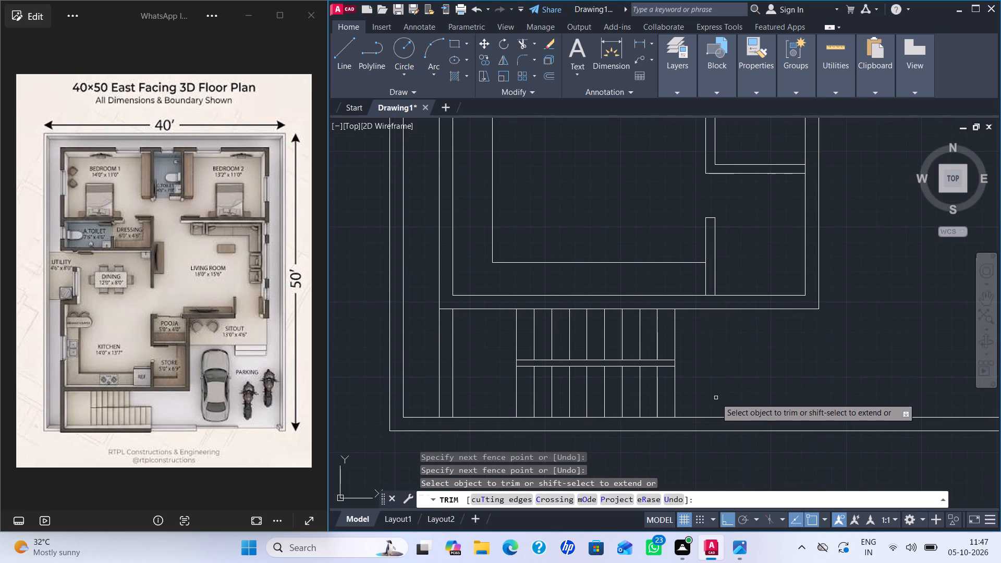
pyautogui.press('Escape')
pyautogui.press('Escape')
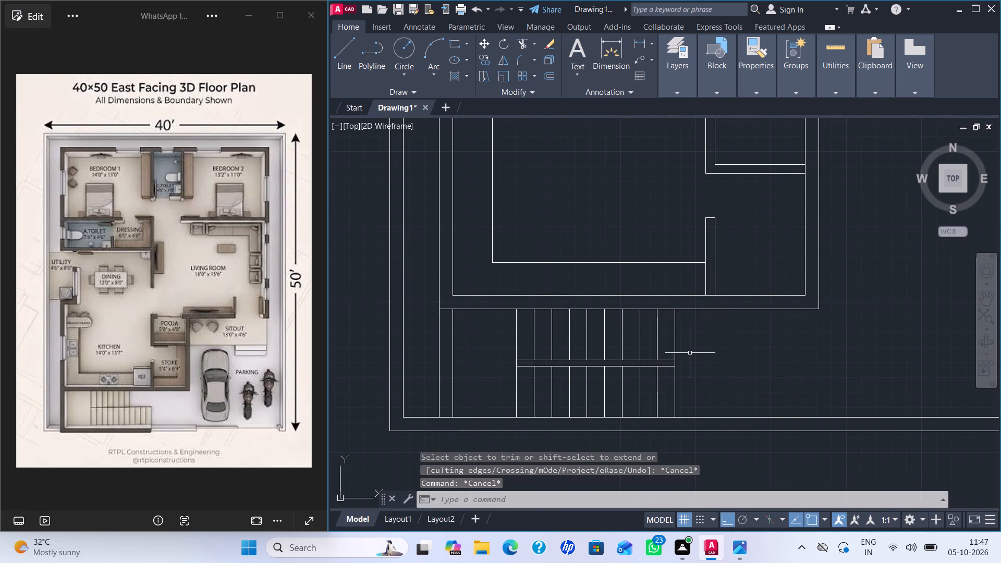
# Trim away the three easternmost treads of the northern stair flight.
pyautogui.press('t')
pyautogui.press('r')
pyautogui.press('Return')
pyautogui.moveTo(684, 333); pyautogui.dragTo(624, 338)
pyautogui.scroll(-2, 685, 347)
pyautogui.scroll(1, 726, 359)
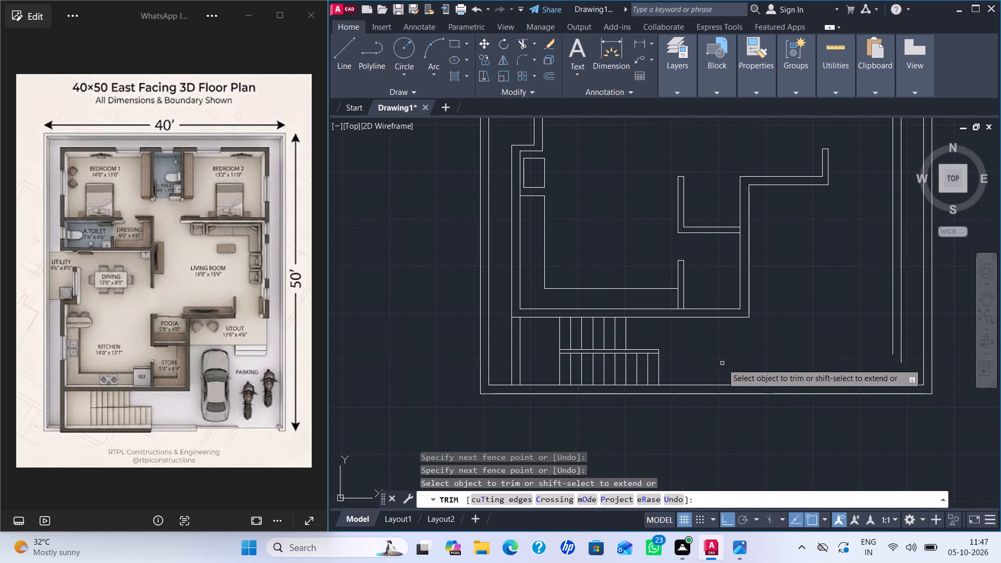
pyautogui.moveTo(722, 363); pyautogui.dragTo(656, 368, button='middle')
pyautogui.press('Escape')
pyautogui.press('Escape')
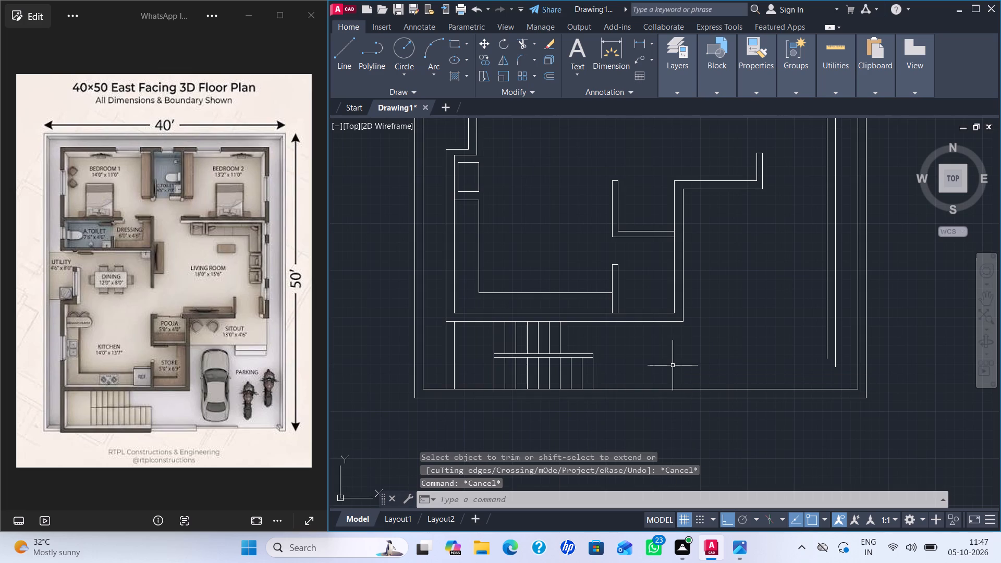
# Draw the sitout's south edge line from the store's outer east wall to the building's outer east wall line, level with the pooja-store partition.
pyautogui.scroll(-1, 715, 370)
pyautogui.moveTo(711, 375); pyautogui.dragTo(601, 408, button='middle')
pyautogui.scroll(1, 637, 347)
pyautogui.moveTo(634, 349); pyautogui.dragTo(581, 394, button='middle')
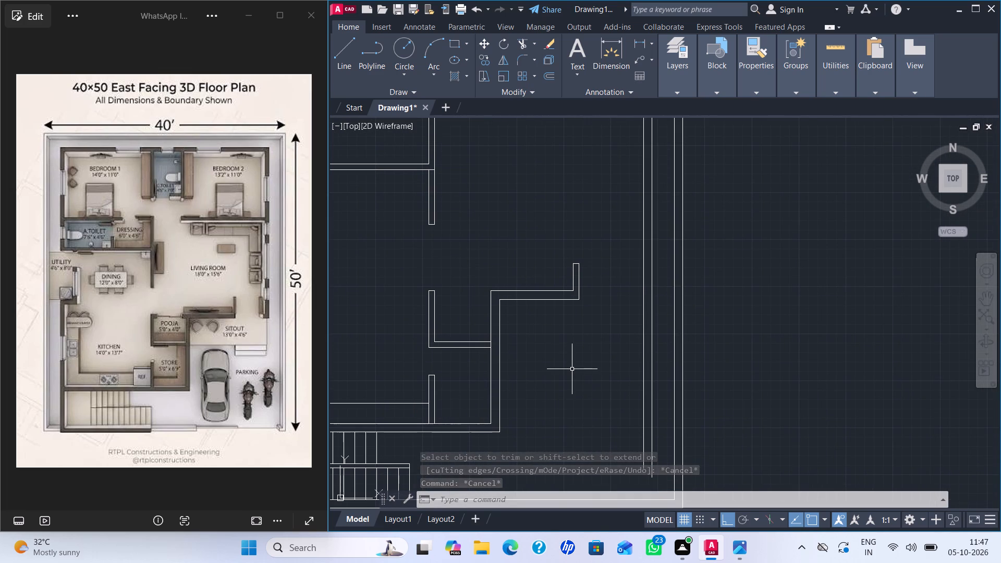
pyautogui.press('l')
pyautogui.press('Return')
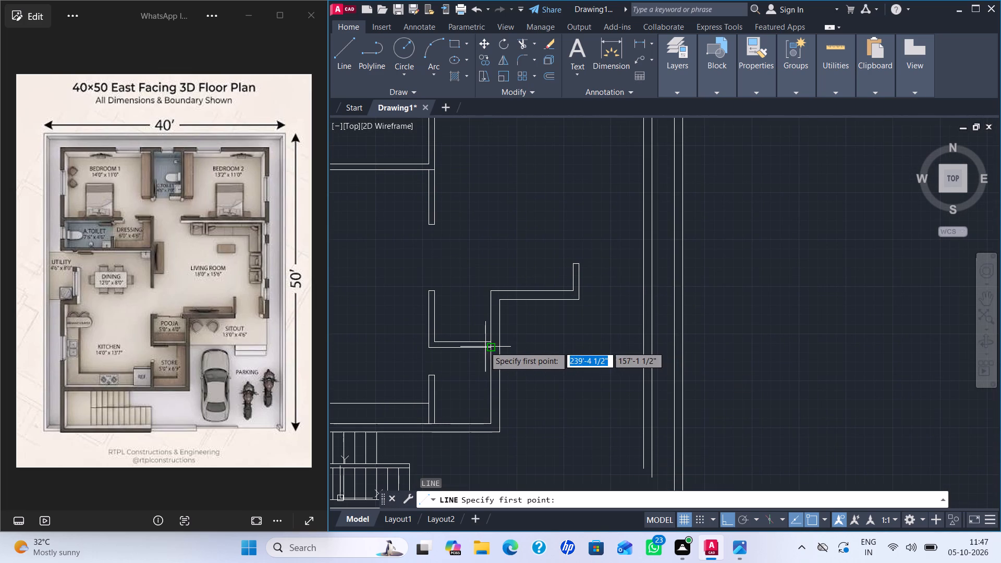
pyautogui.moveTo(503, 348); pyautogui.dragTo(518, 348)
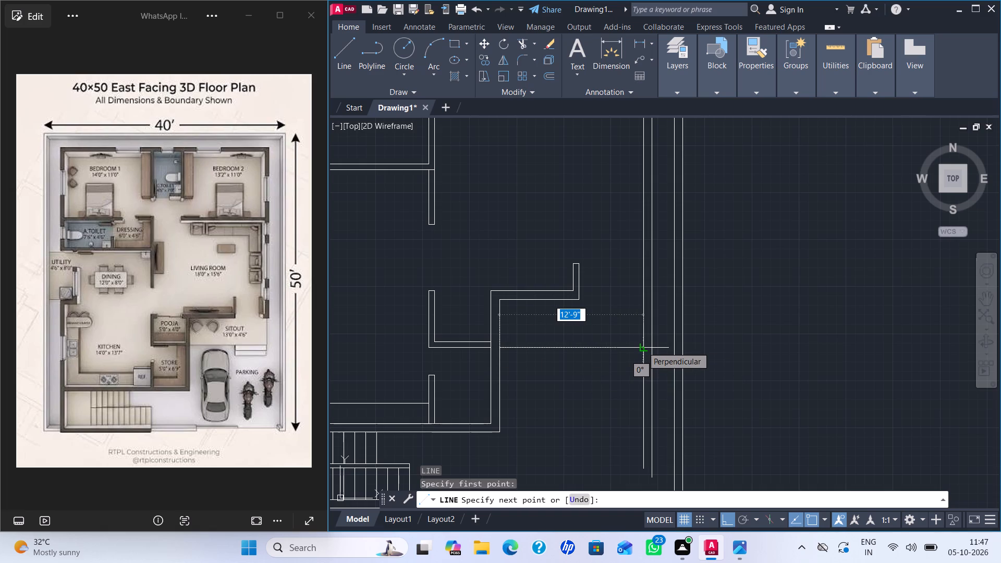
pyautogui.click(649, 346)
pyautogui.press('Escape')
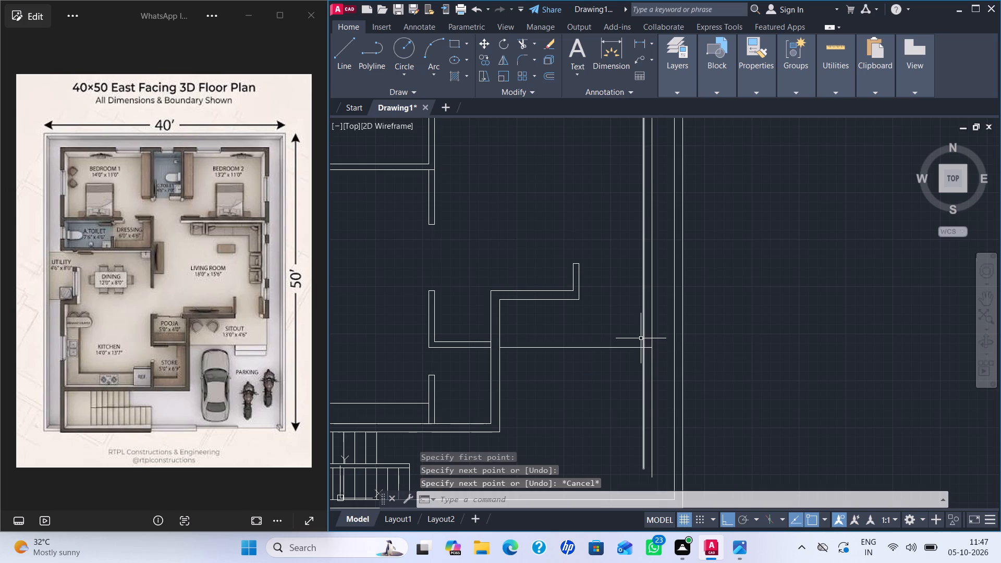
# Draw a line from the southeast corner of the living room–sitout wall east to the building's outer east wall line.
pyautogui.press('l')
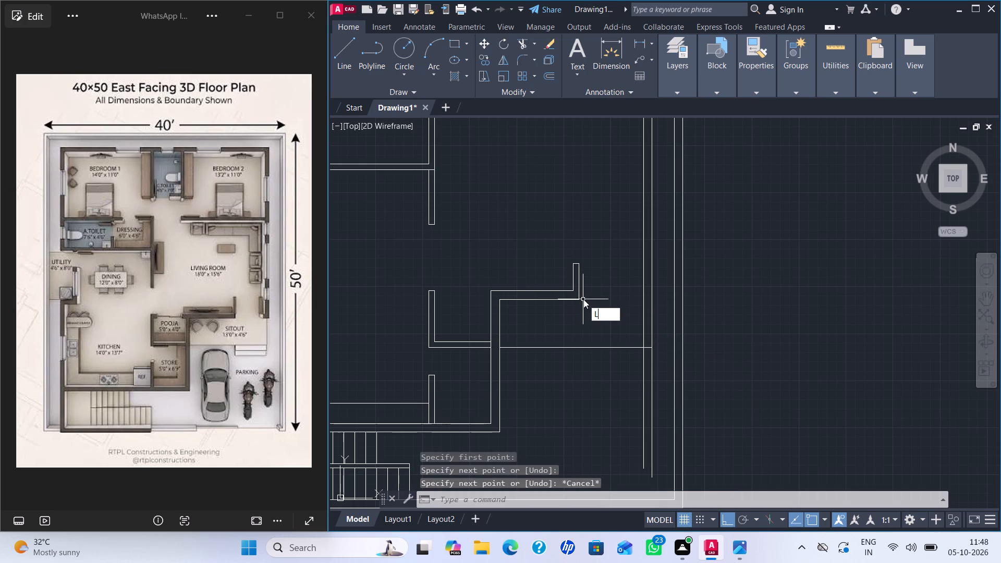
pyautogui.press('Return')
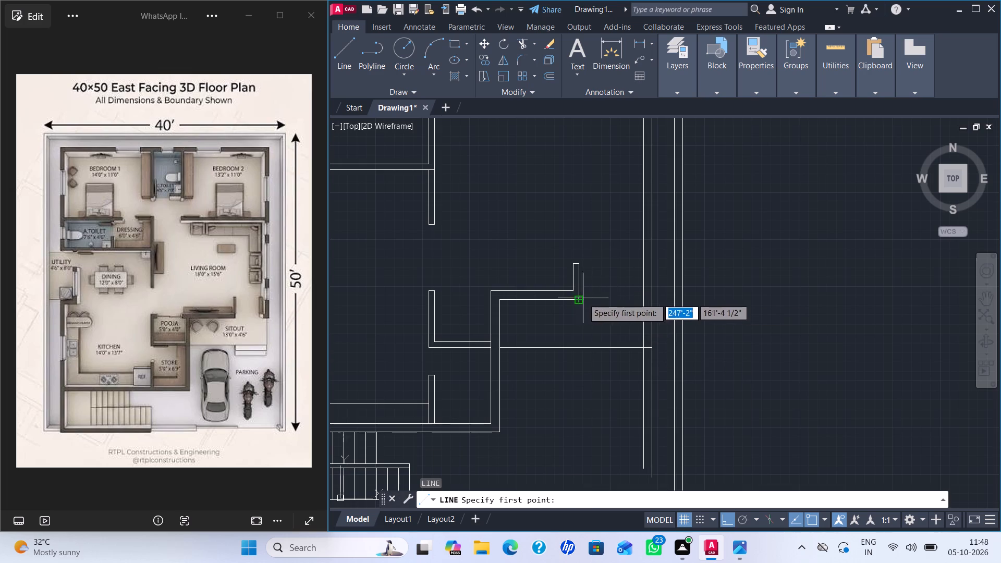
pyautogui.moveTo(580, 300); pyautogui.dragTo(588, 299)
pyautogui.click(653, 297)
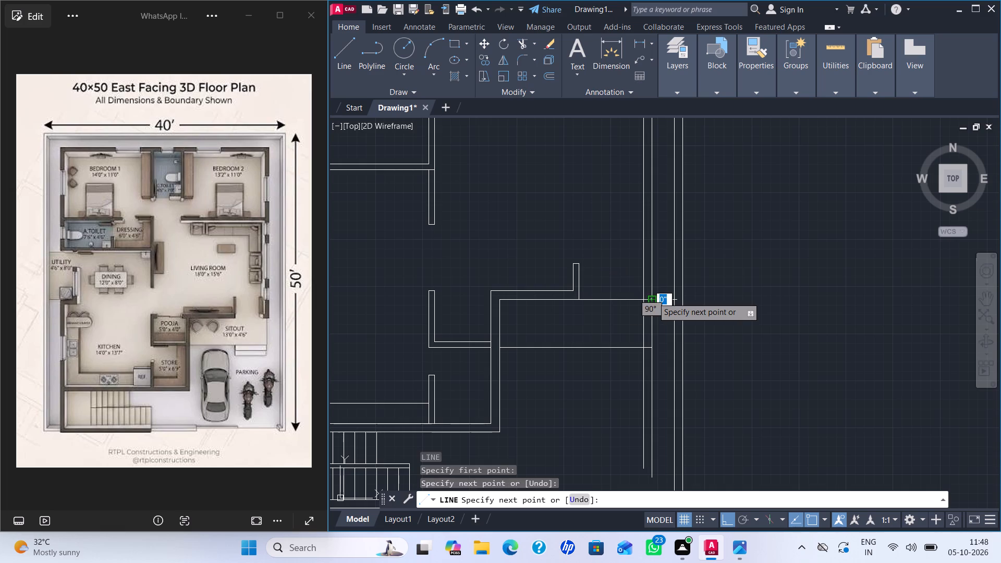
pyautogui.press('Escape')
# Trim the inner east wall line below the new line, the new line across the sitout opening, and the outer wall line below the sitout edge.
pyautogui.press('t')
pyautogui.press('r')
pyautogui.press('Return')
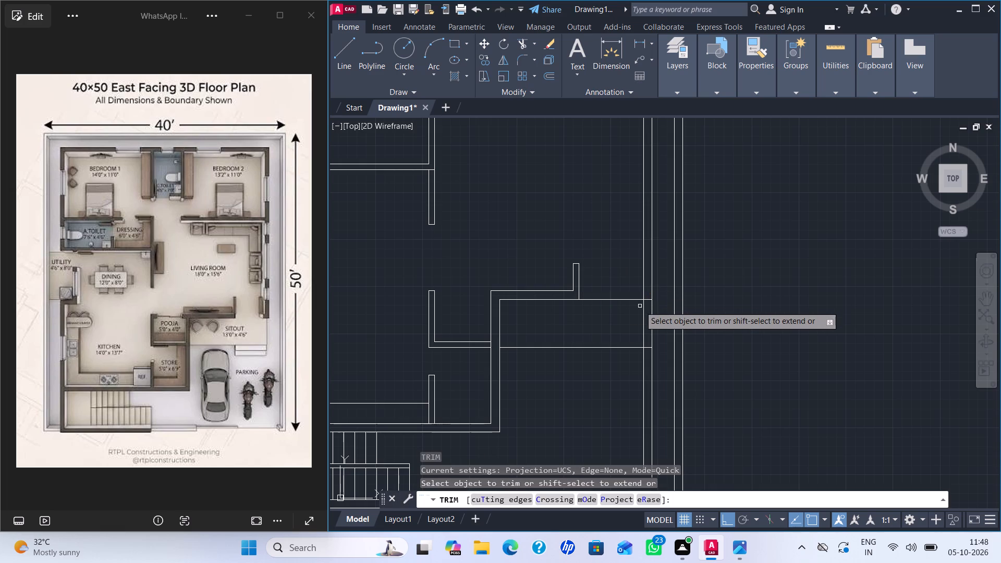
pyautogui.click(644, 310)
pyautogui.moveTo(622, 291); pyautogui.dragTo(623, 257)
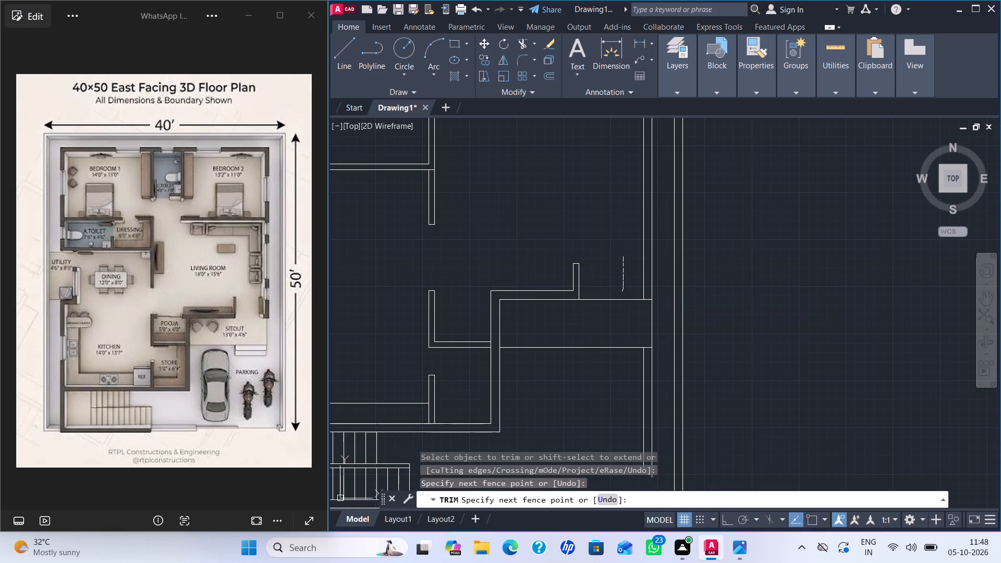
pyautogui.moveTo(618, 278); pyautogui.dragTo(620, 328)
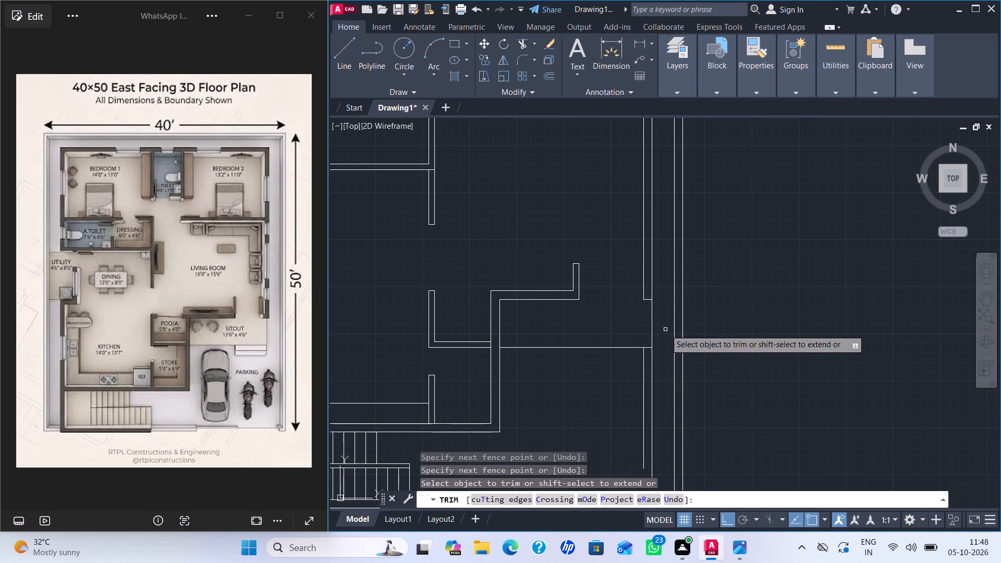
pyautogui.scroll(-1, 660, 334)
pyautogui.moveTo(606, 389); pyautogui.dragTo(564, 335, button='middle')
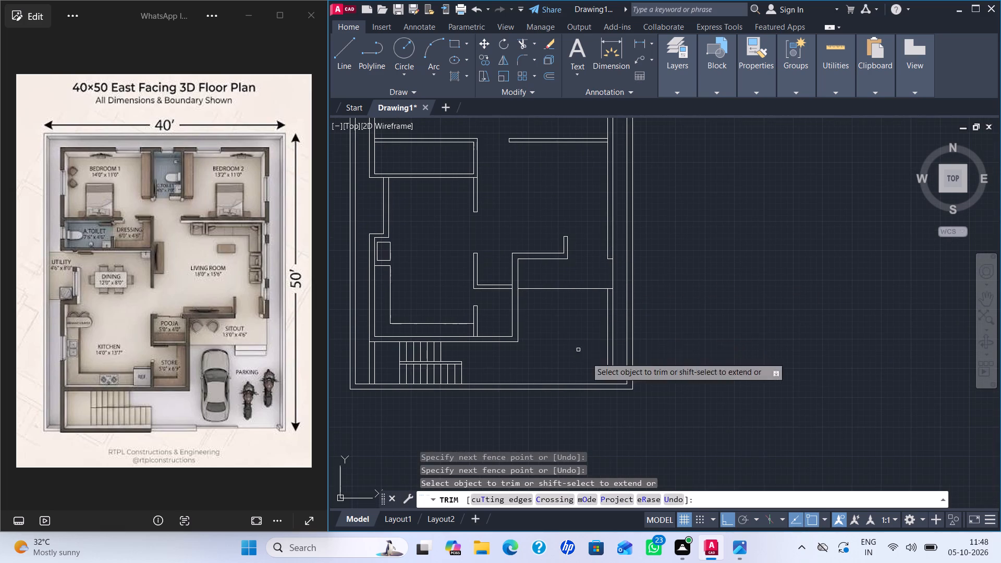
pyautogui.click(607, 328)
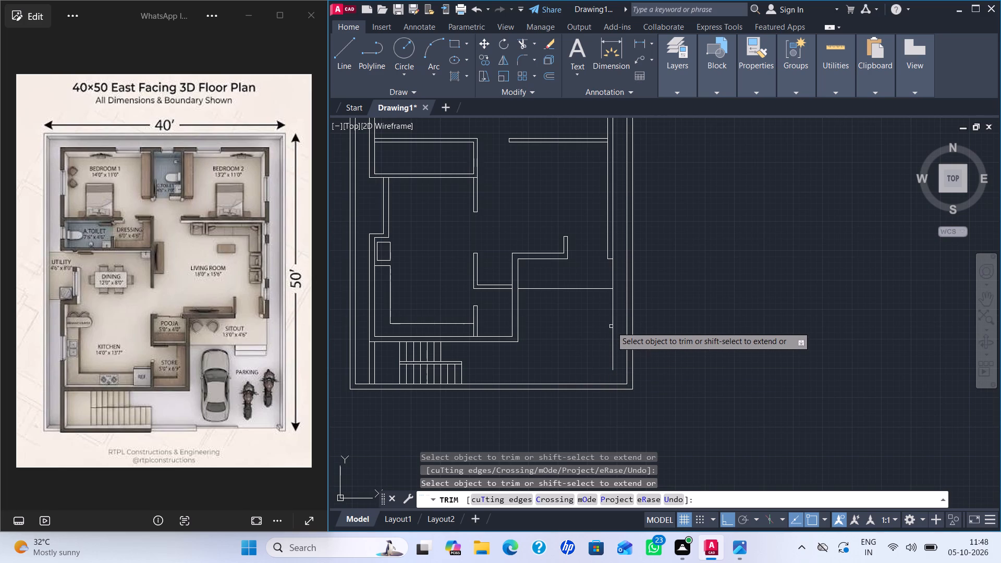
pyautogui.click(612, 326)
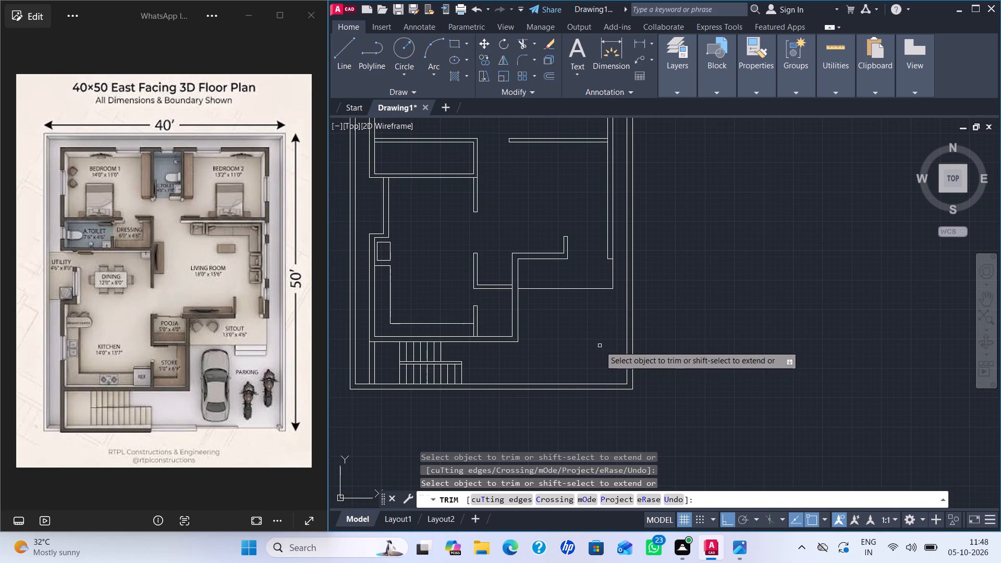
pyautogui.press('Escape')
# Draw the first sitout entrance step about 1'-2" deep below the sitout's south edge, ending at its southeast corner.
pyautogui.press('l')
pyautogui.press('Return')
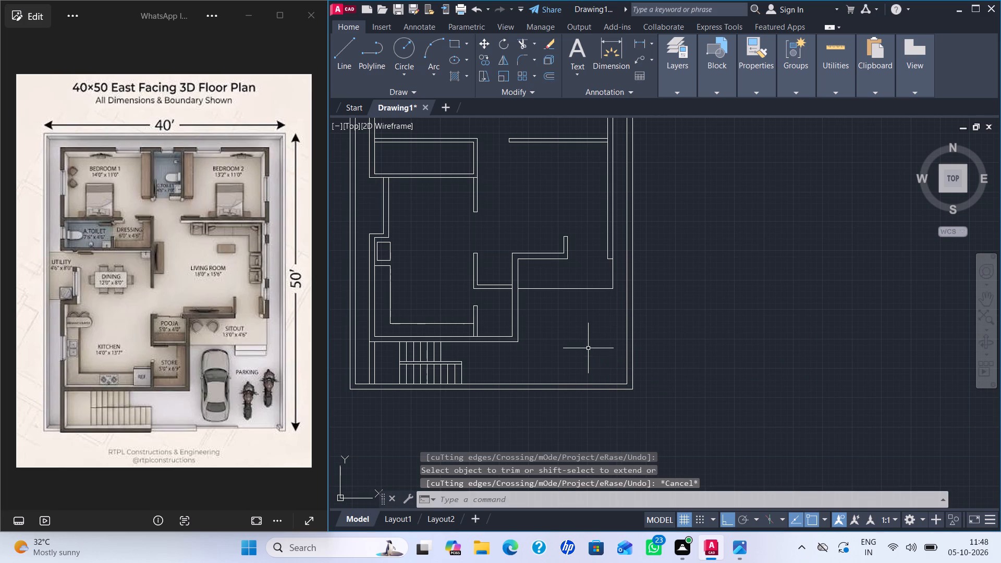
pyautogui.click(577, 290)
pyautogui.scroll(1, 575, 302)
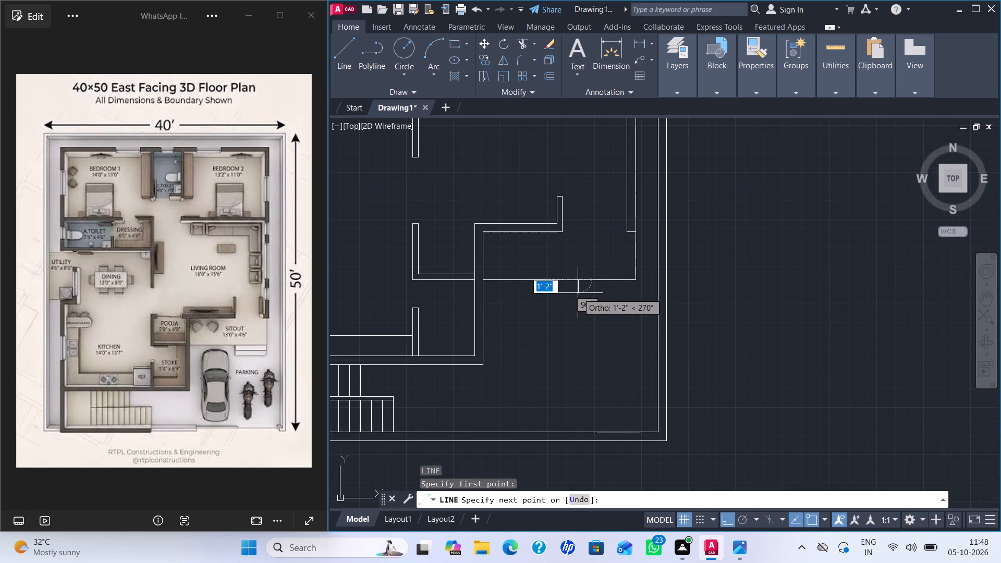
pyautogui.click(578, 292)
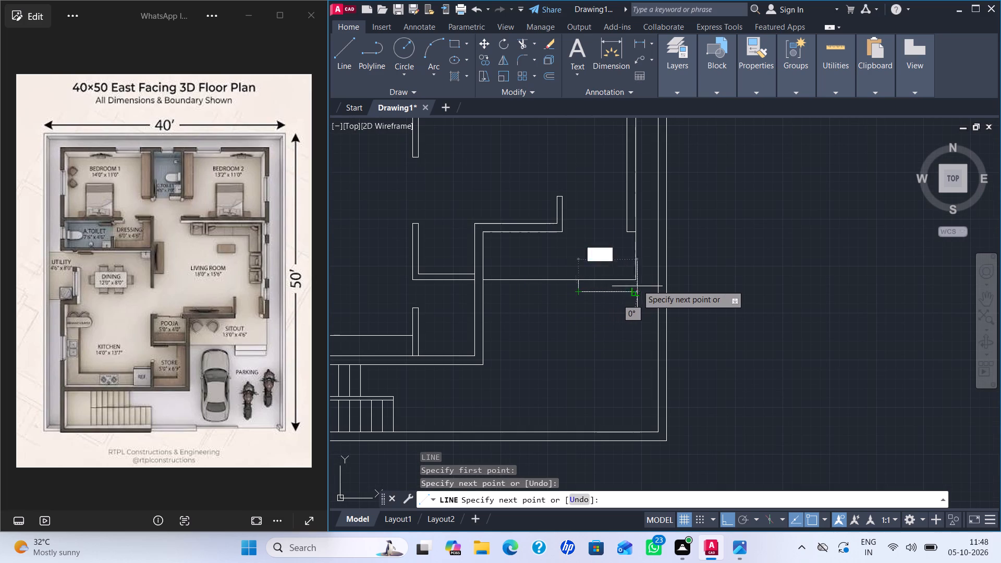
pyautogui.click(636, 290)
pyautogui.click(635, 280)
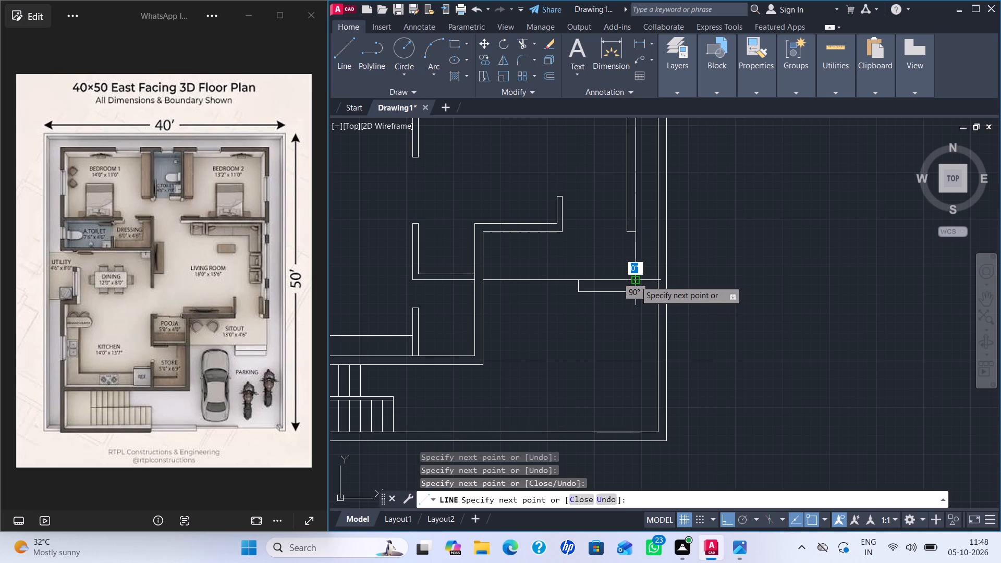
pyautogui.press('Escape')
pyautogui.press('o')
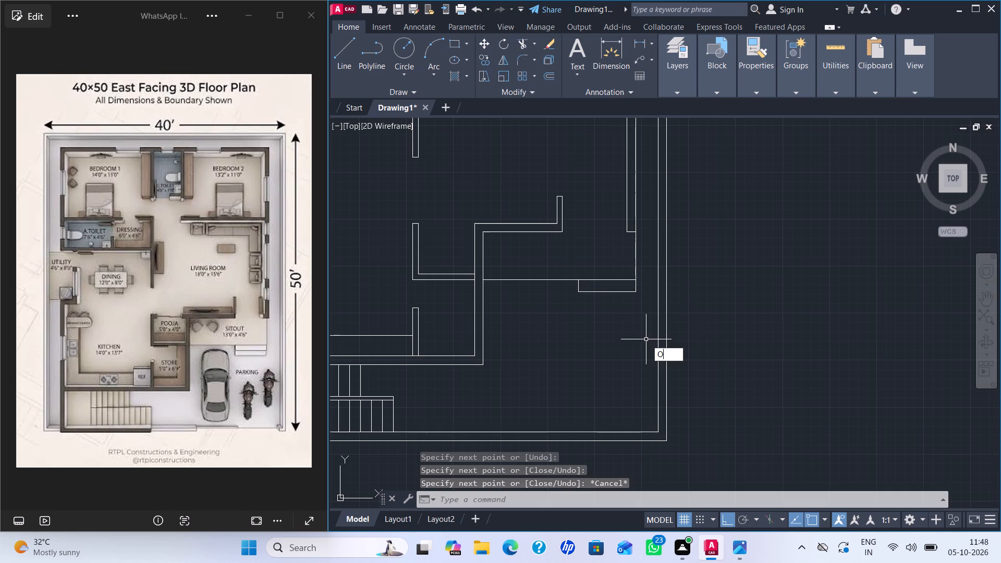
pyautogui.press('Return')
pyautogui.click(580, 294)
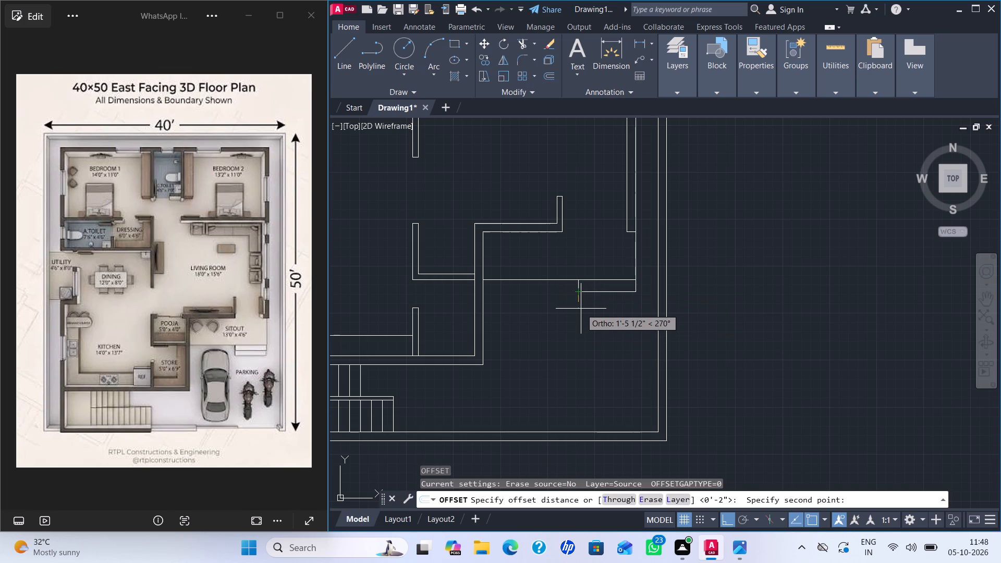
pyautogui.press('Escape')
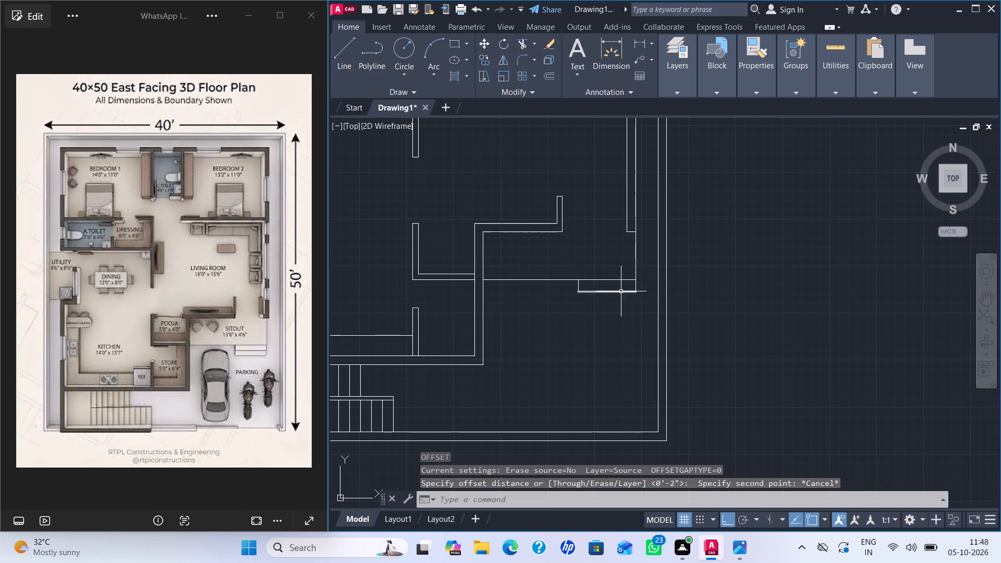
# Draw a narrower second entrance step about 2'-11" wide, inset from both ends and attached to the first step's south edge.
pyautogui.scroll(1, 604, 316)
pyautogui.press('l')
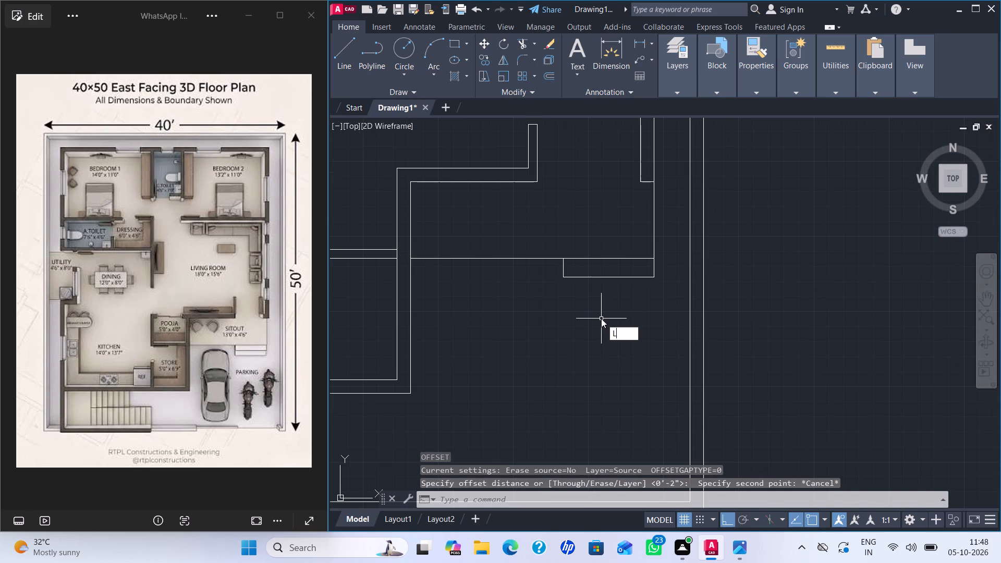
pyautogui.press('Return')
pyautogui.click(582, 279)
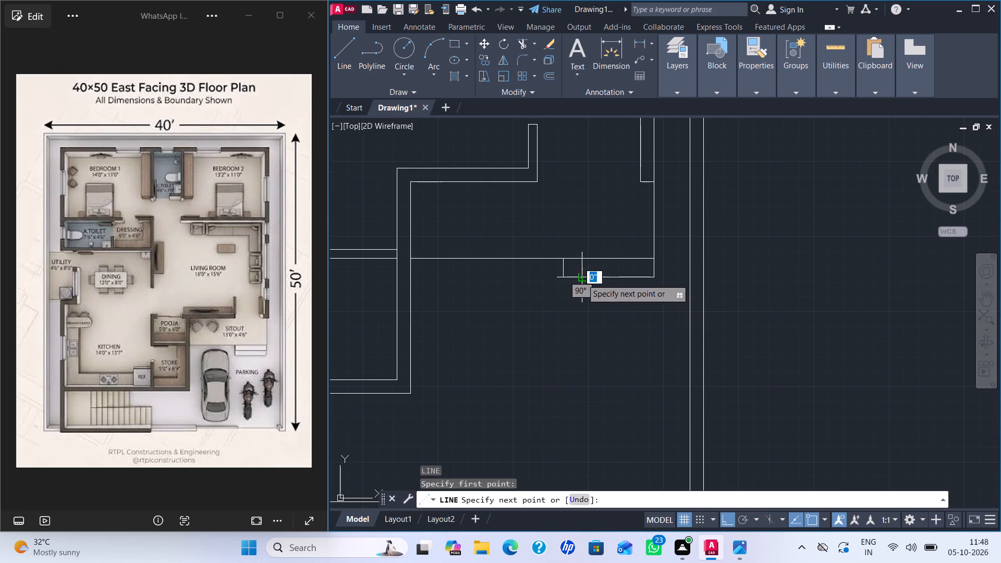
pyautogui.click(580, 293)
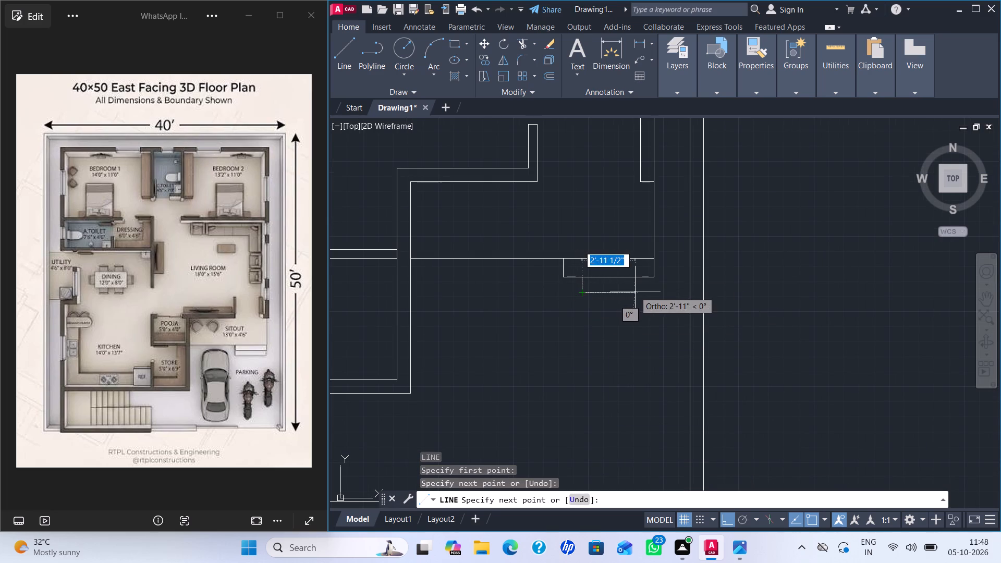
pyautogui.click(635, 291)
pyautogui.click(636, 278)
pyautogui.press('Escape')
pyautogui.press('Escape')
# Examine the whole drawn floor plan, from the bedrooms down to the staircase and sitout, against the reference image.
pyautogui.scroll(-2, 662, 349)
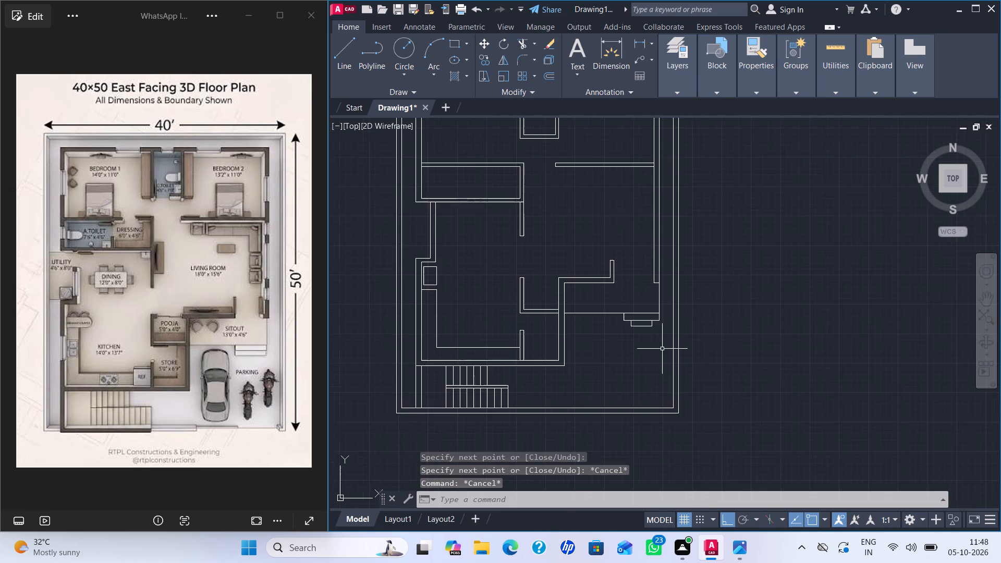
pyautogui.scroll(-2, 662, 350)
pyautogui.scroll(1, 669, 358)
pyautogui.moveTo(632, 353); pyautogui.dragTo(636, 398, button='middle')
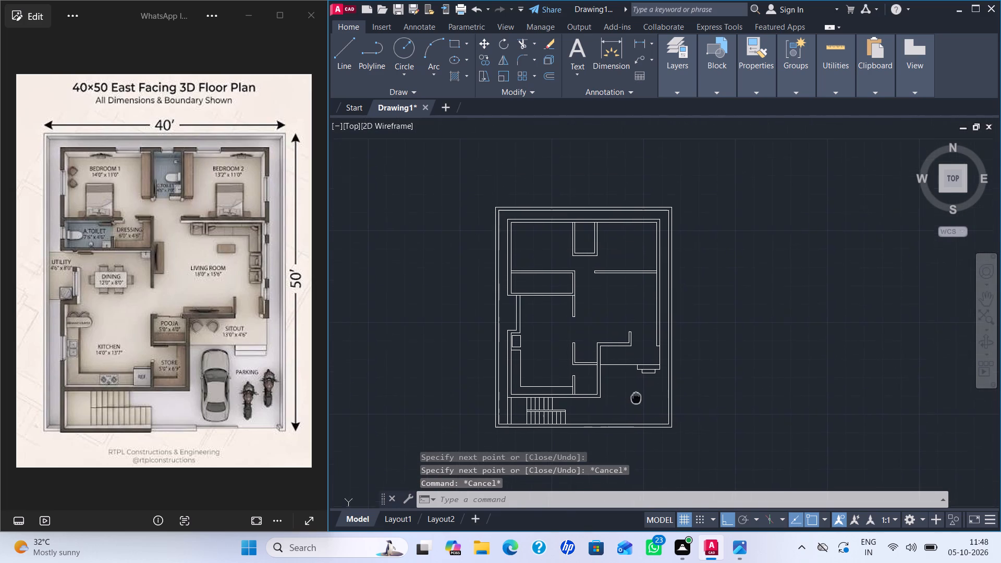
pyautogui.moveTo(636, 398); pyautogui.dragTo(636, 399, button='middle')
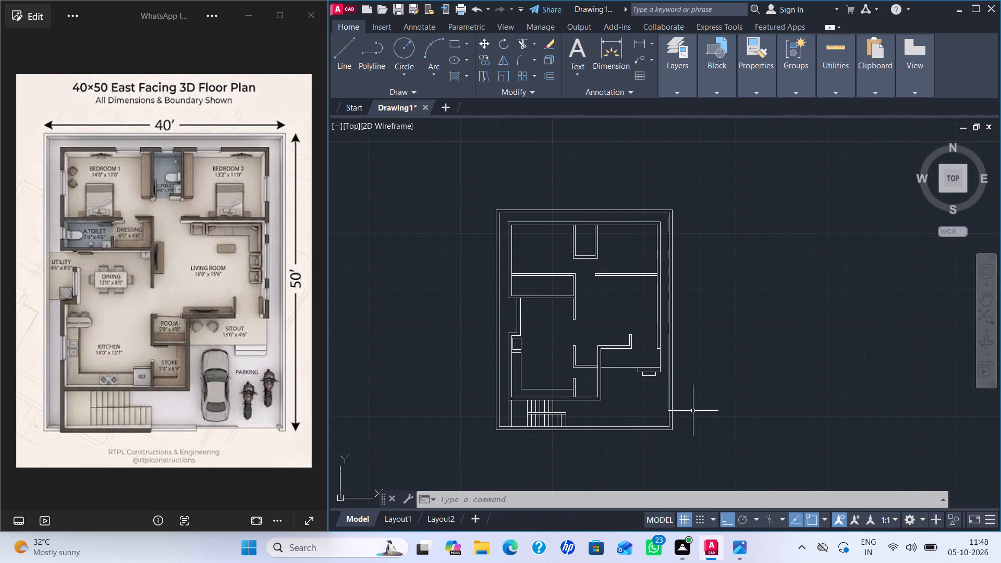
pyautogui.scroll(1, 620, 418)
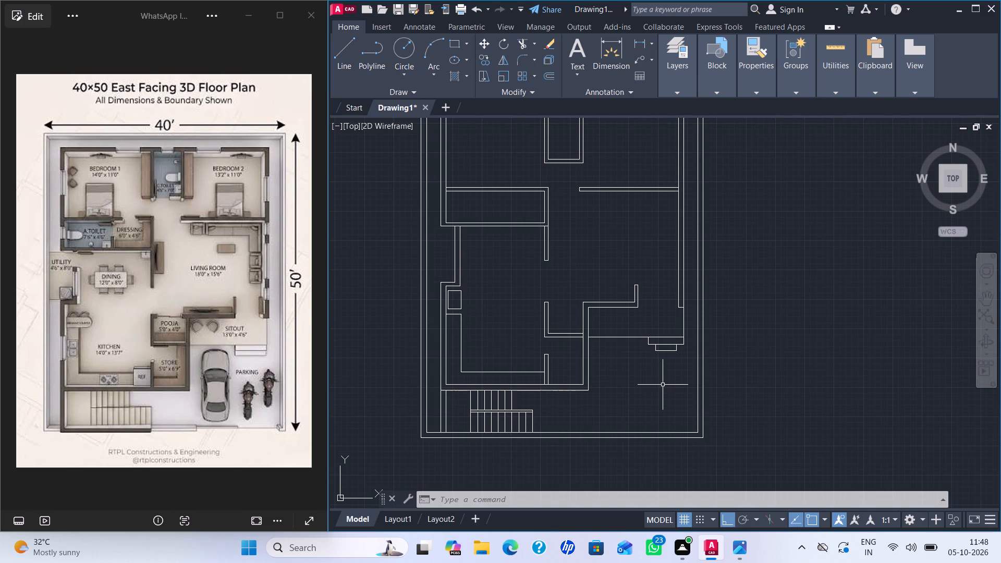
pyautogui.scroll(-1, 681, 396)
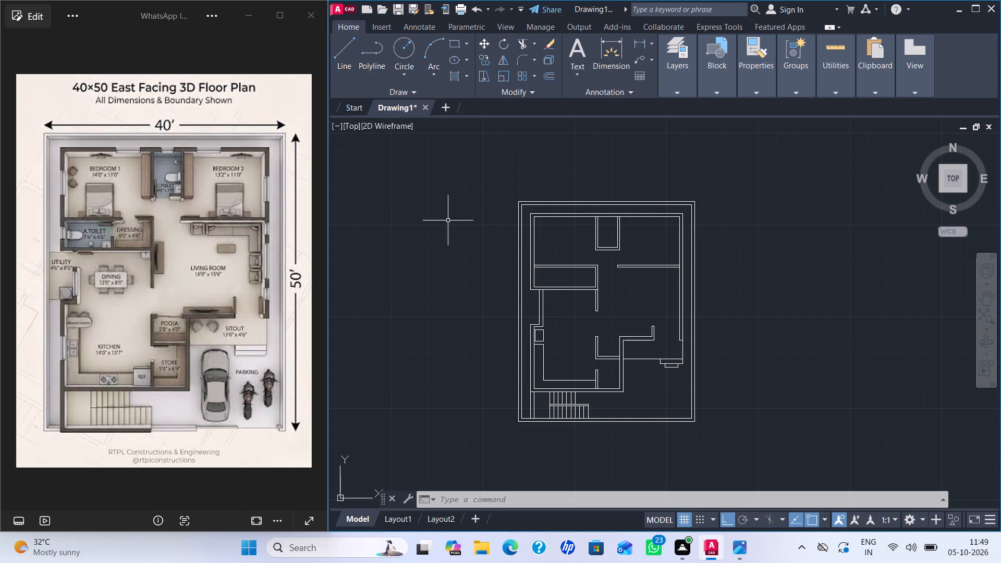
pyautogui.scroll(1, 668, 285)
pyautogui.scroll(-1, 667, 289)
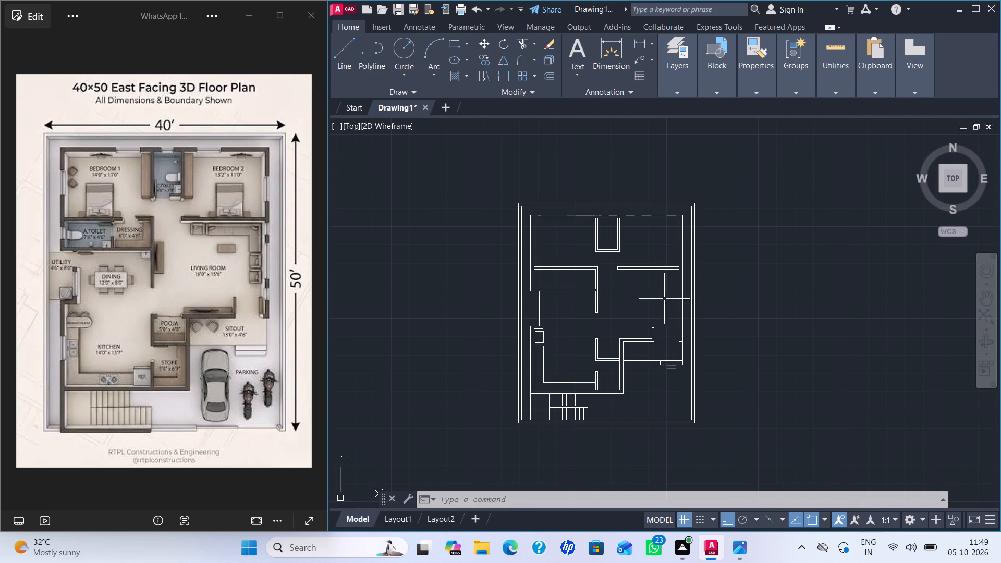
pyautogui.middleClick(662, 306)
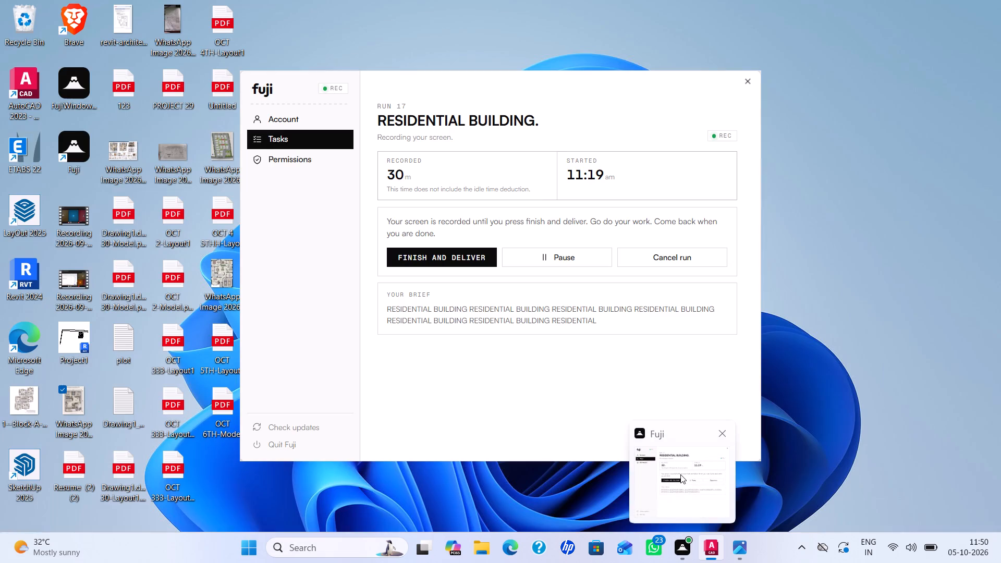
pyautogui.scroll(1, 695, 340)
pyautogui.scroll(-1, 697, 351)
pyautogui.scroll(1, 697, 352)
pyautogui.scroll(-1, 697, 352)
pyautogui.middleClick(697, 352)
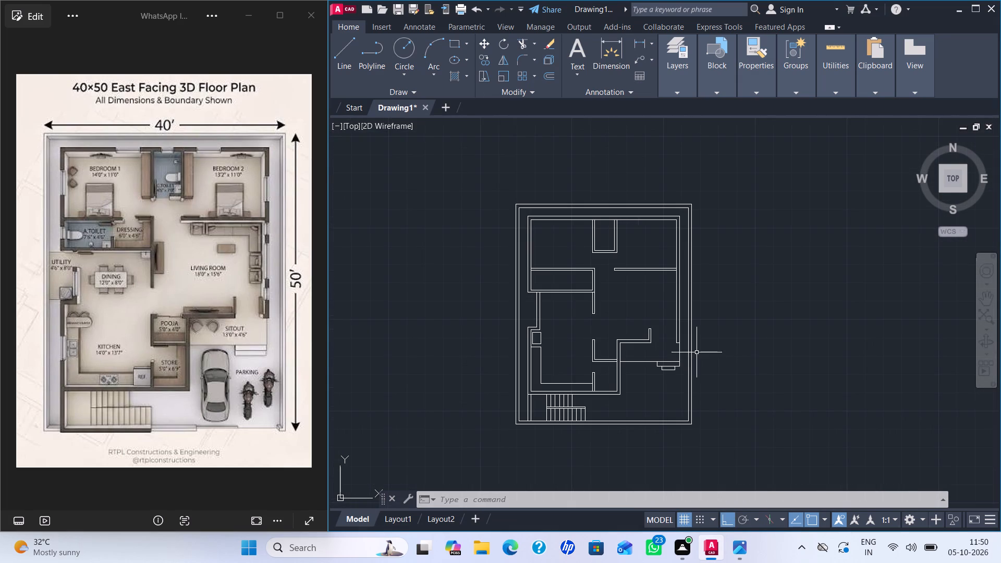
pyautogui.moveTo(709, 350); pyautogui.dragTo(723, 341, button='middle')
pyautogui.scroll(1, 723, 341)
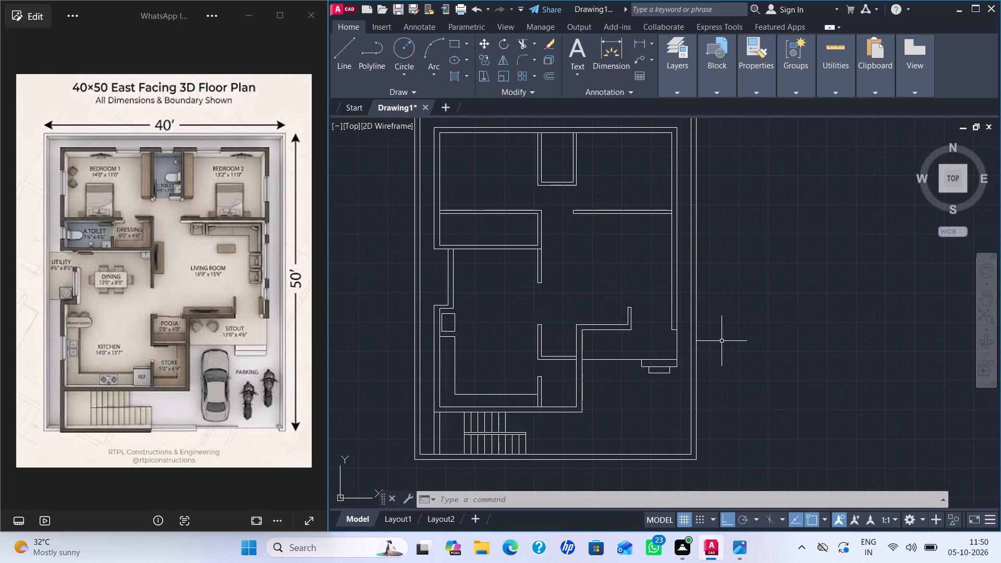
pyautogui.moveTo(587, 271); pyautogui.dragTo(587, 324, button='middle')
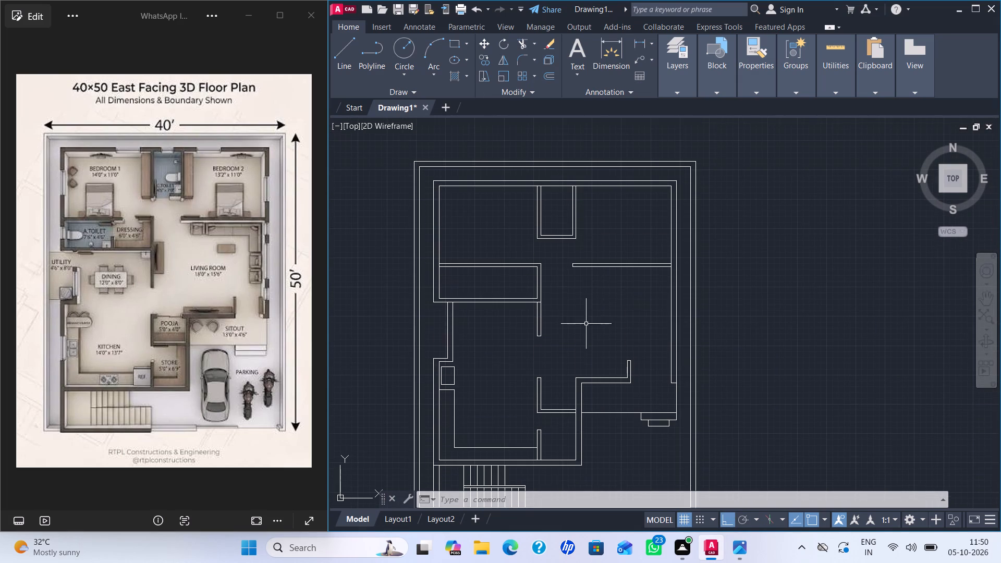
pyautogui.scroll(2, 585, 224)
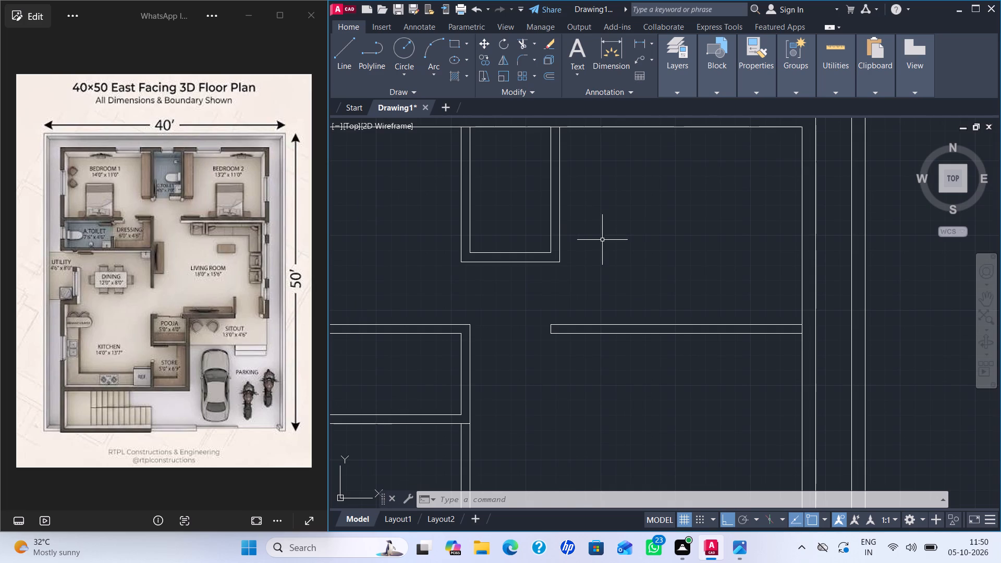
pyautogui.scroll(-1, 601, 243)
pyautogui.scroll(-1, 632, 271)
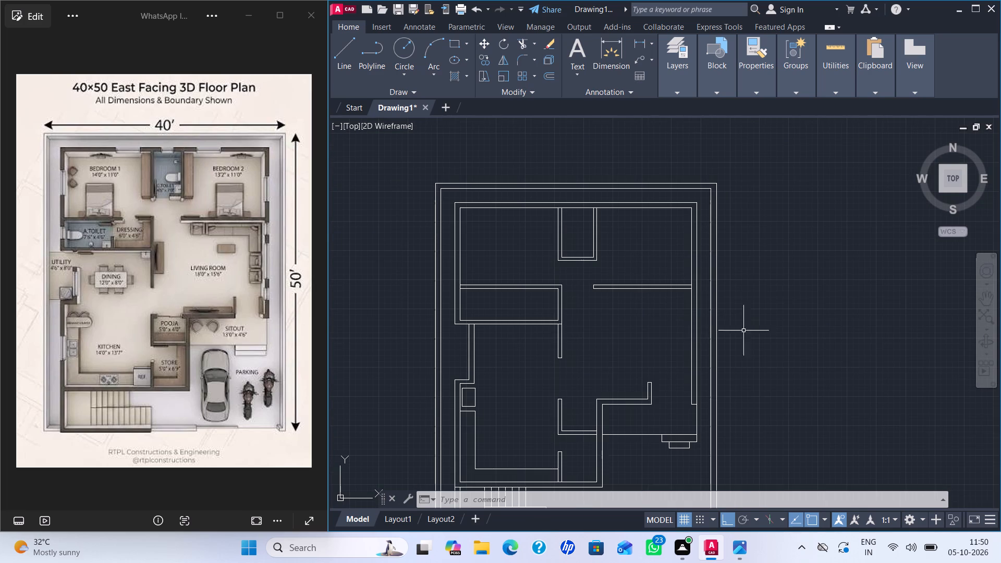
pyautogui.scroll(-1, 758, 337)
pyautogui.scroll(1, 762, 352)
pyautogui.moveTo(760, 353); pyautogui.dragTo(770, 311, button='middle')
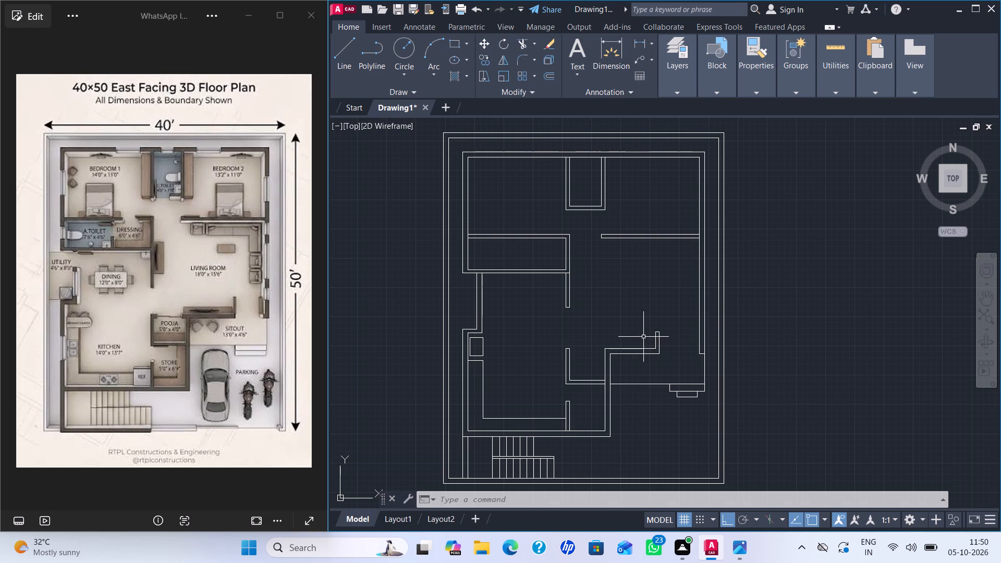
# Delete the small rectangle beside the west wall, just north of the kitchen counter.
pyautogui.scroll(1, 643, 337)
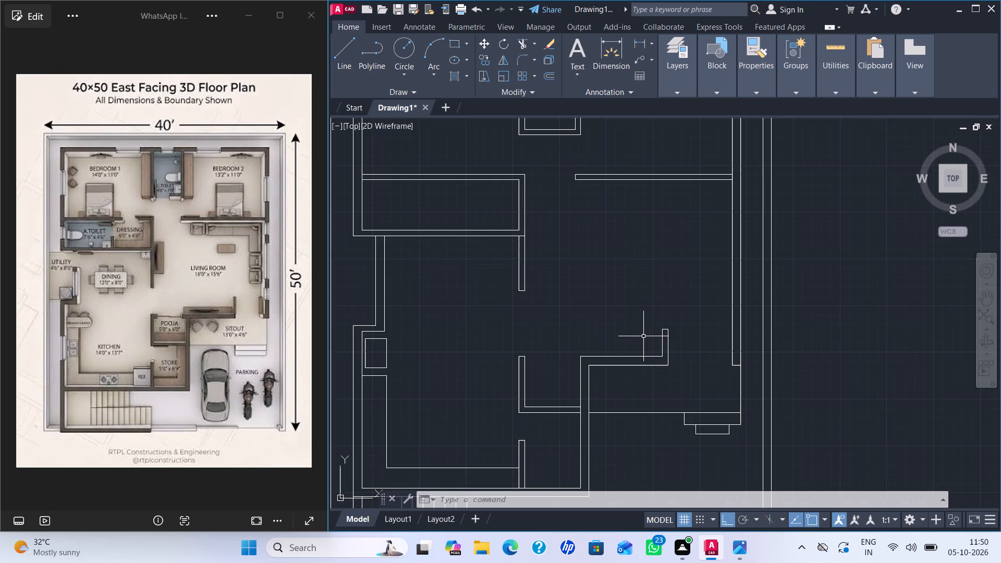
pyautogui.click(385, 353)
pyautogui.scroll(-1, 426, 365)
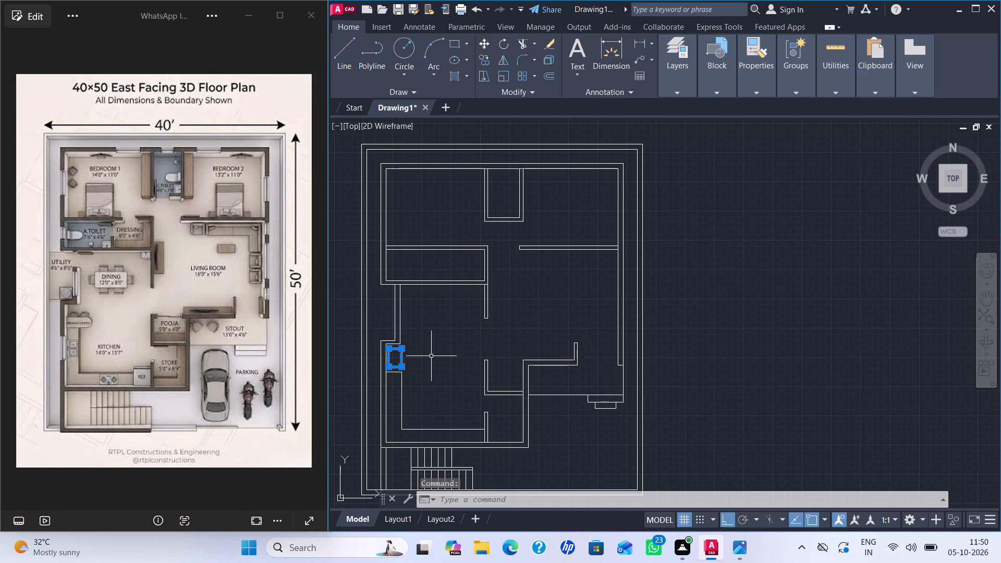
pyautogui.press('Delete')
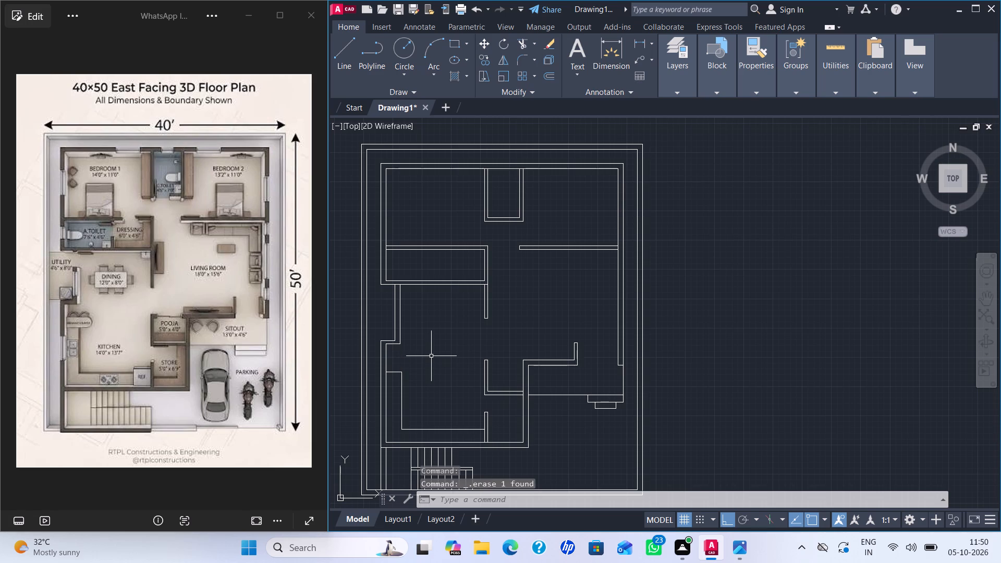
# Draw a rectangle about 4'-4 1/2" by 2'-1 1/2" from the inner west wall, resting on the kitchen counter's north end.
pyautogui.write('REC')
pyautogui.press('Return')
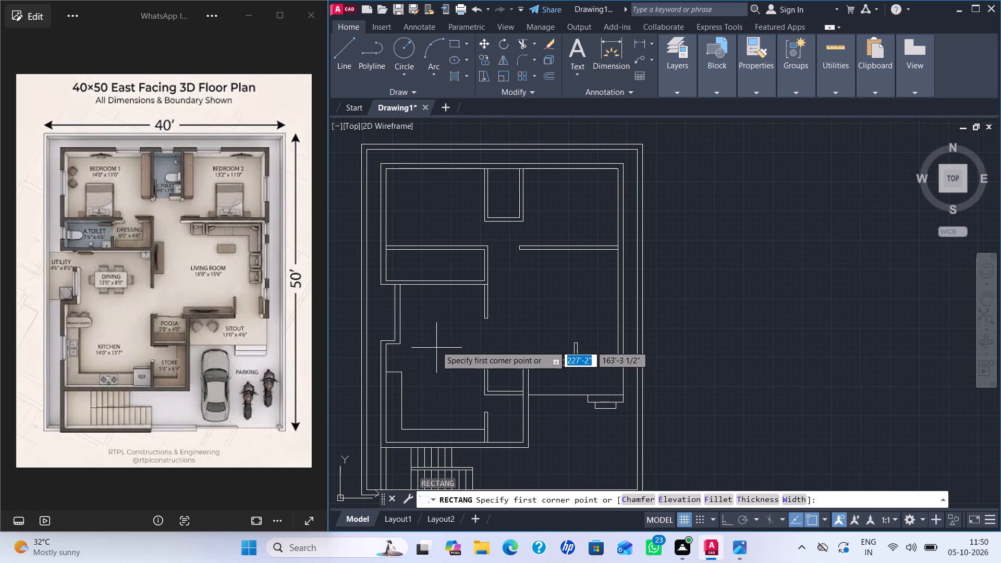
pyautogui.scroll(3, 386, 364)
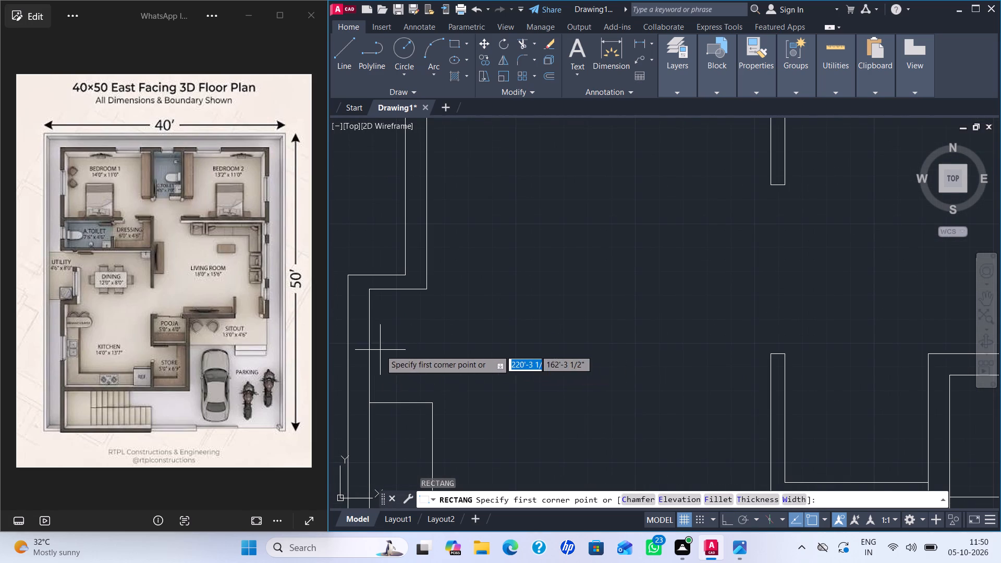
pyautogui.click(368, 341)
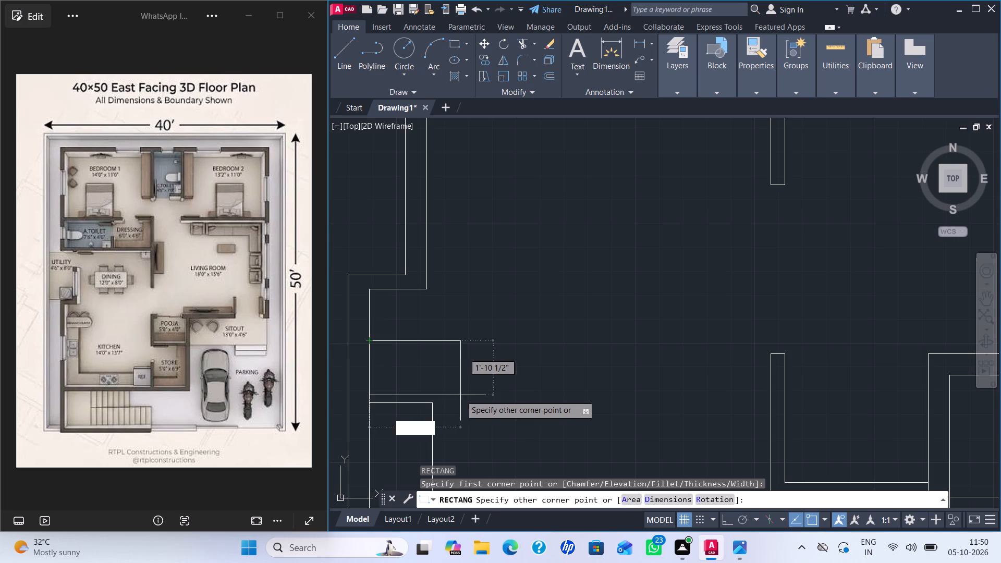
pyautogui.click(495, 402)
pyautogui.scroll(-4, 548, 406)
pyautogui.scroll(1, 557, 405)
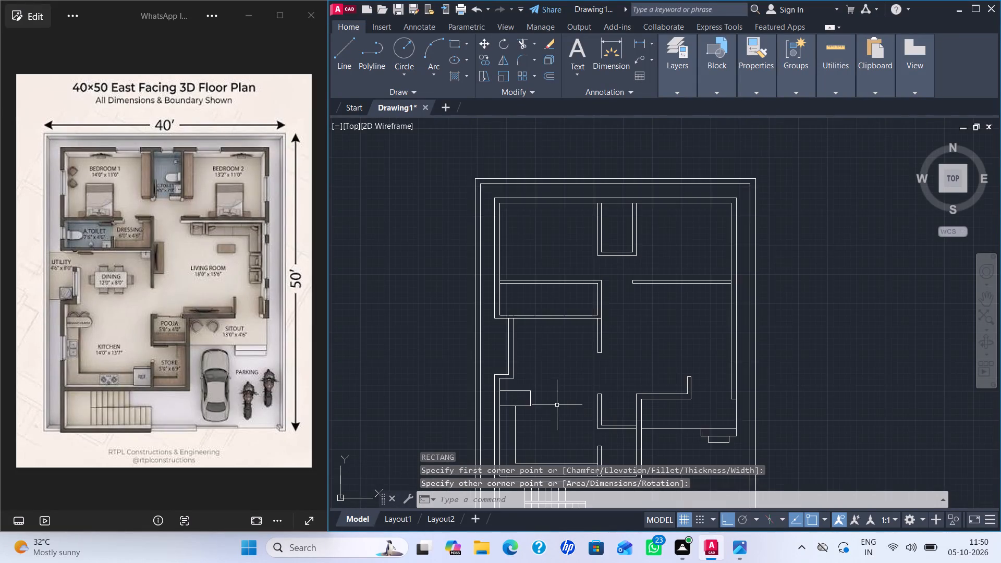
# Set the Fillet radius to 9" for rounding the corners of the new kitchen rectangle.
pyautogui.scroll(2, 555, 412)
pyautogui.press('f')
pyautogui.press('Return')
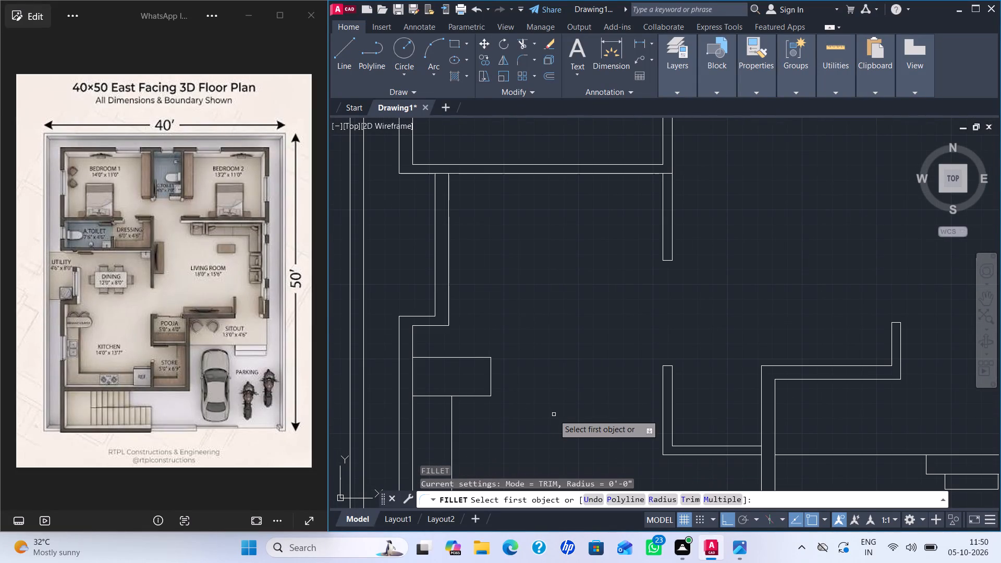
pyautogui.click(655, 504)
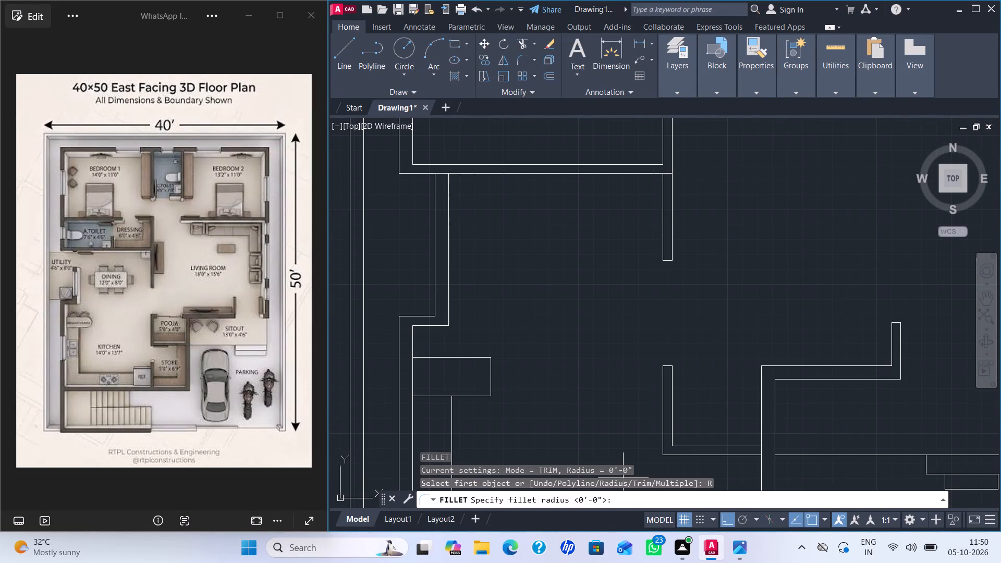
pyautogui.write('2"')
pyautogui.press('Return')
pyautogui.click(480, 358)
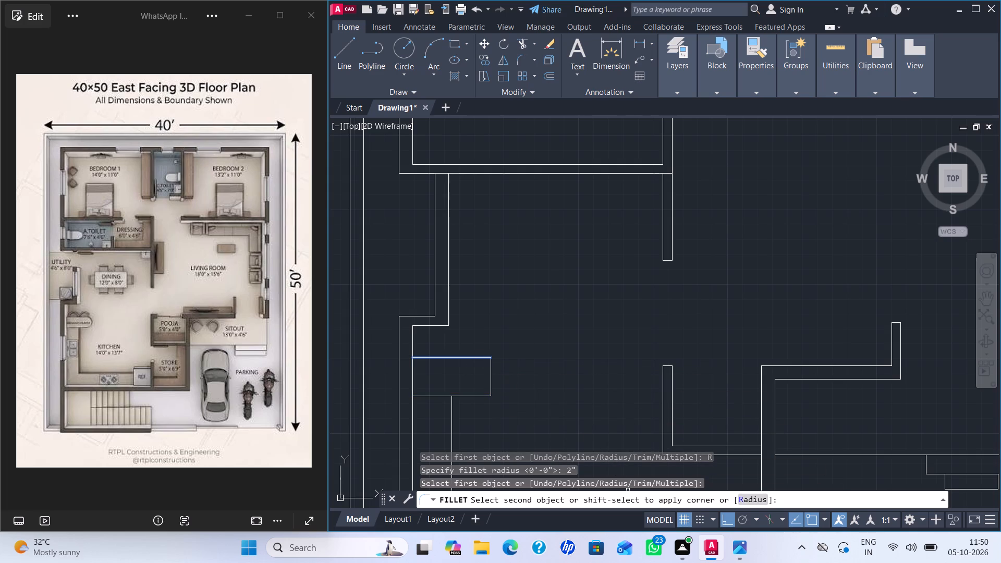
pyautogui.click(751, 500)
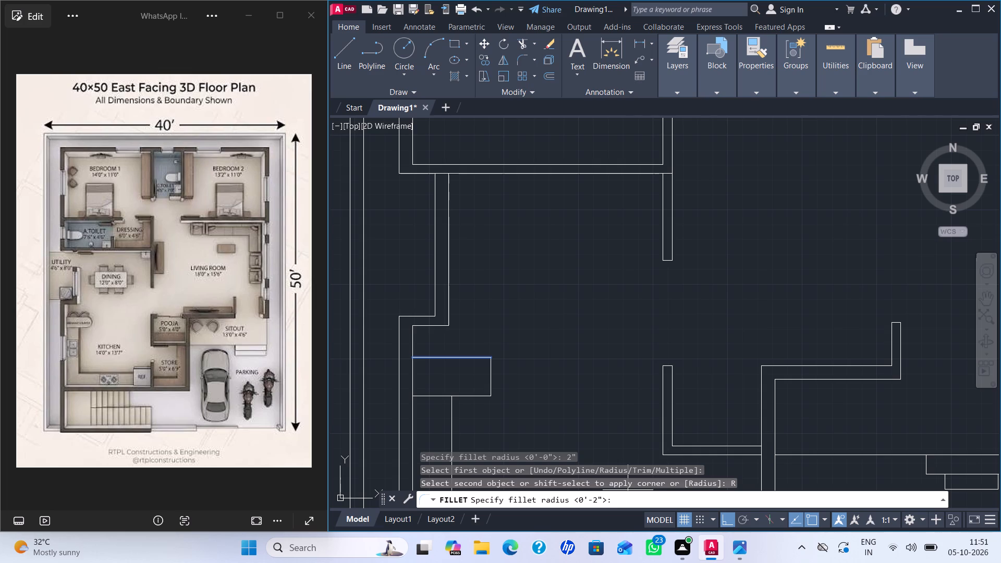
pyautogui.press('9')
pyautogui.hotkey('shift', '"')
pyautogui.press('Return')
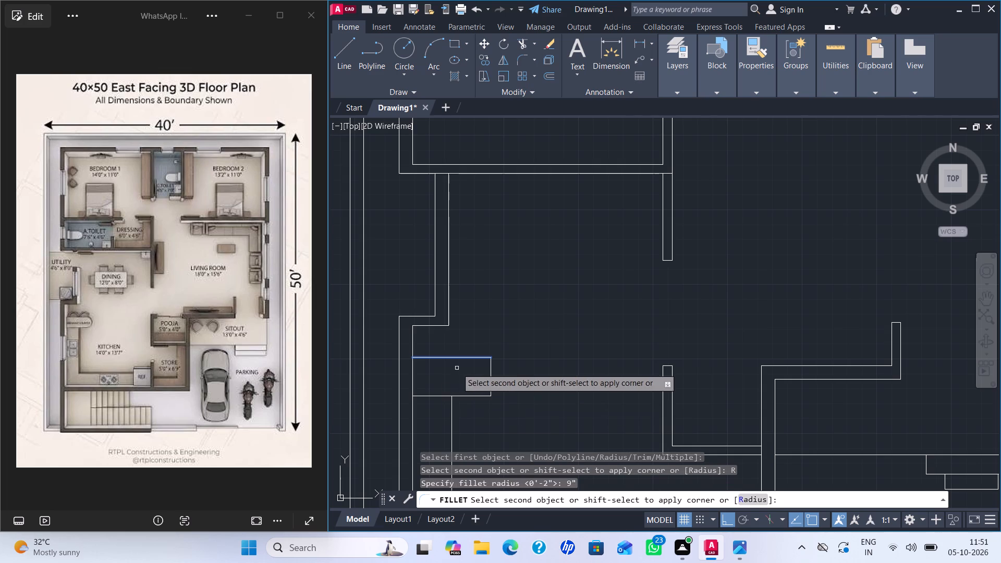
pyautogui.click(482, 358)
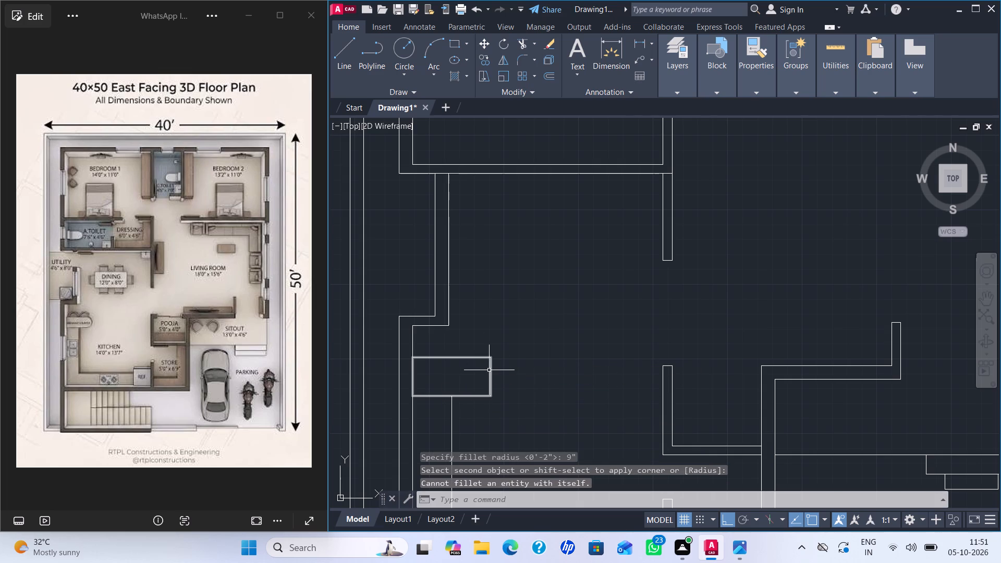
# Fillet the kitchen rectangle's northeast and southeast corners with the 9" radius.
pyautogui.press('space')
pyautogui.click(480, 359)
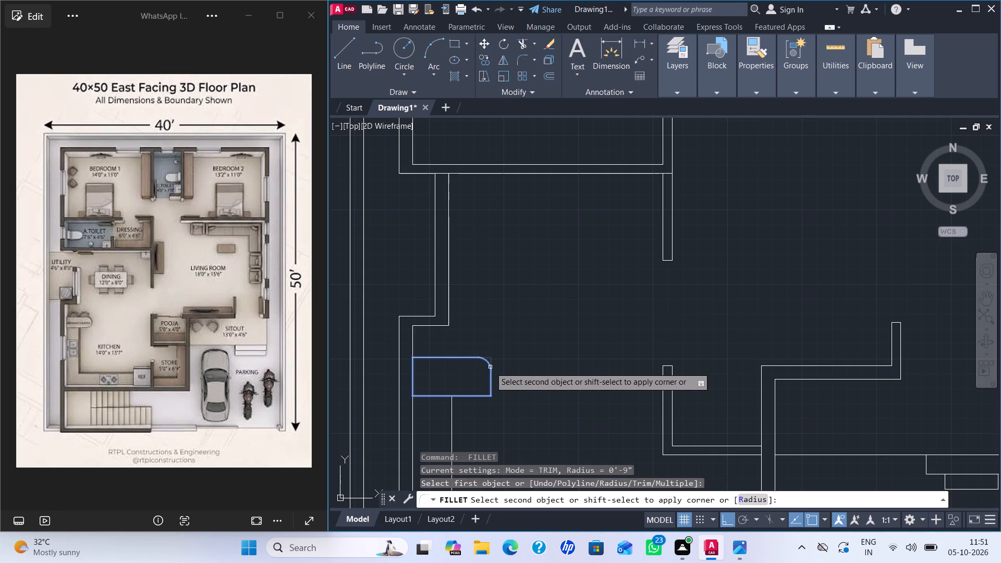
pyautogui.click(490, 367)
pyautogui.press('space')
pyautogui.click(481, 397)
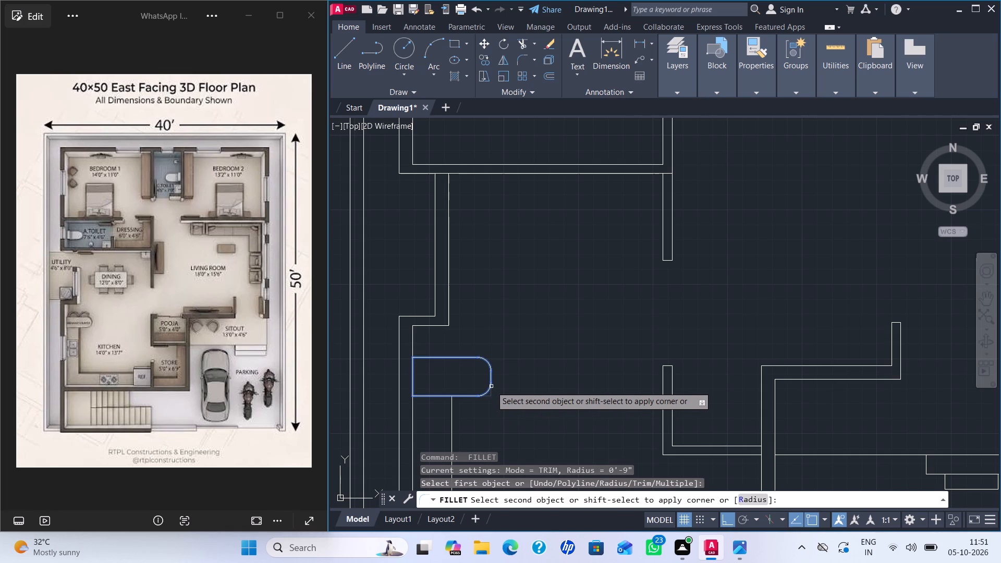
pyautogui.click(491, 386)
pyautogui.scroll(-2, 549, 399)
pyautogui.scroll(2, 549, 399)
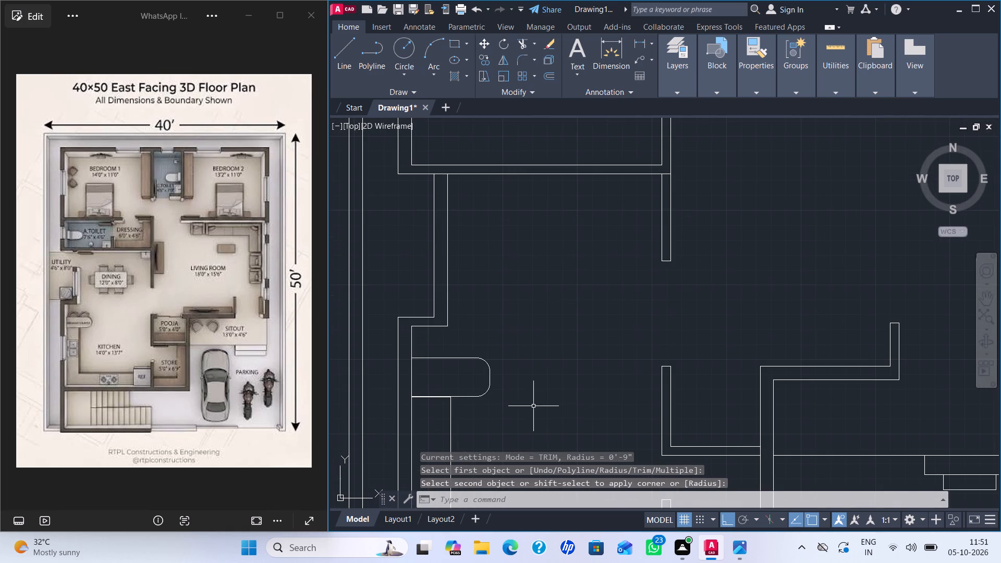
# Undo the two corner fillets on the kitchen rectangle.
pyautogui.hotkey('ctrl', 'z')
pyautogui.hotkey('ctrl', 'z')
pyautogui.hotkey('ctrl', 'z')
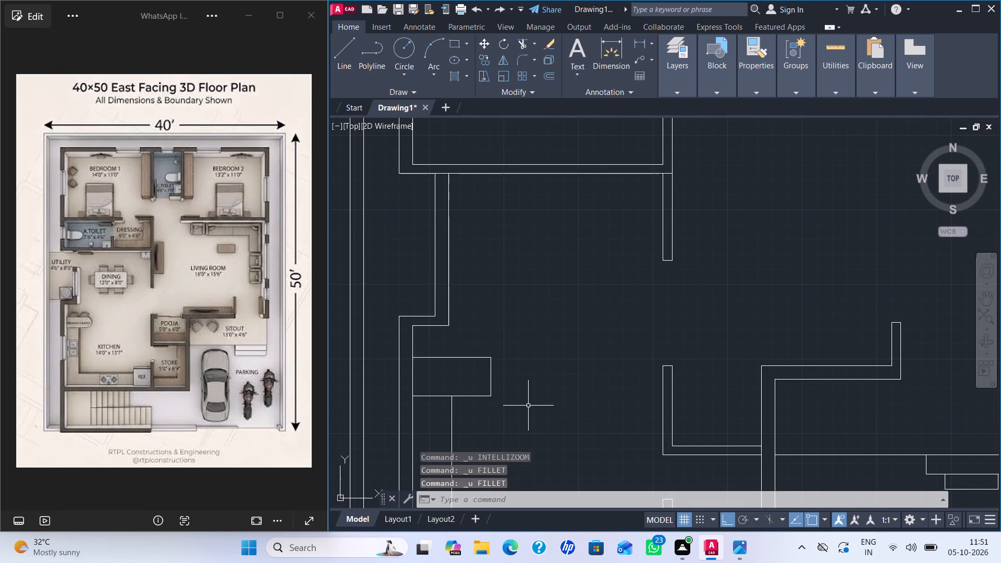
# Round the kitchen rectangle's northeast and southeast corners again with Fillet at a 9" radius.
pyautogui.press('f')
pyautogui.press('Return')
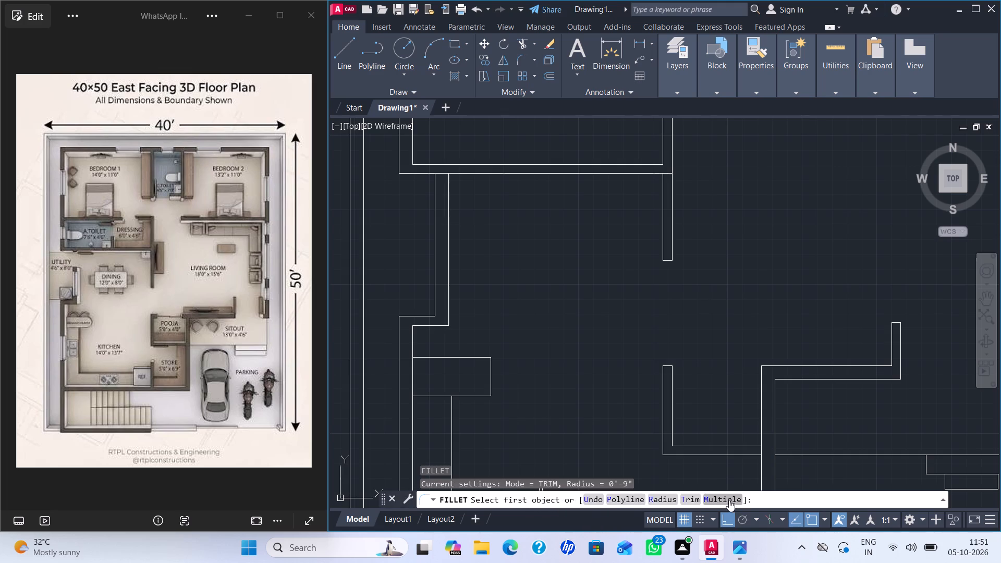
pyautogui.press('1')
pyautogui.press("'")
pyautogui.press('6')
pyautogui.hotkey('shift', '"')
pyautogui.press('Return')
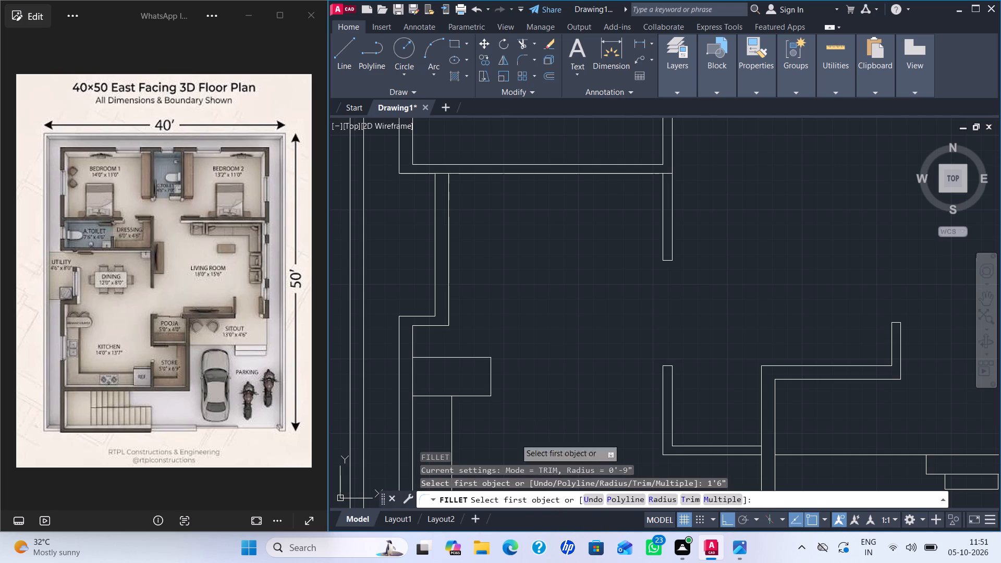
pyautogui.click(473, 359)
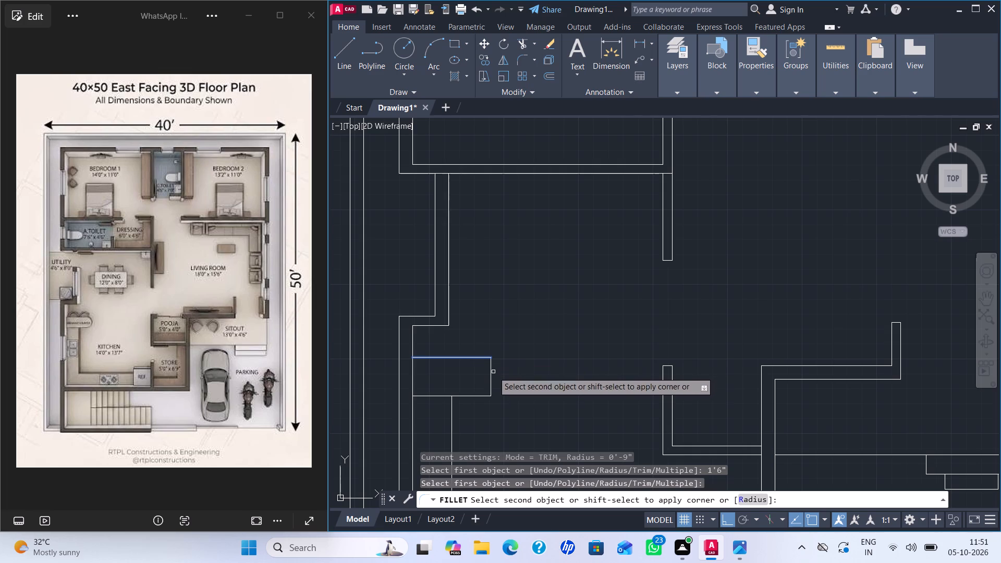
pyautogui.click(492, 373)
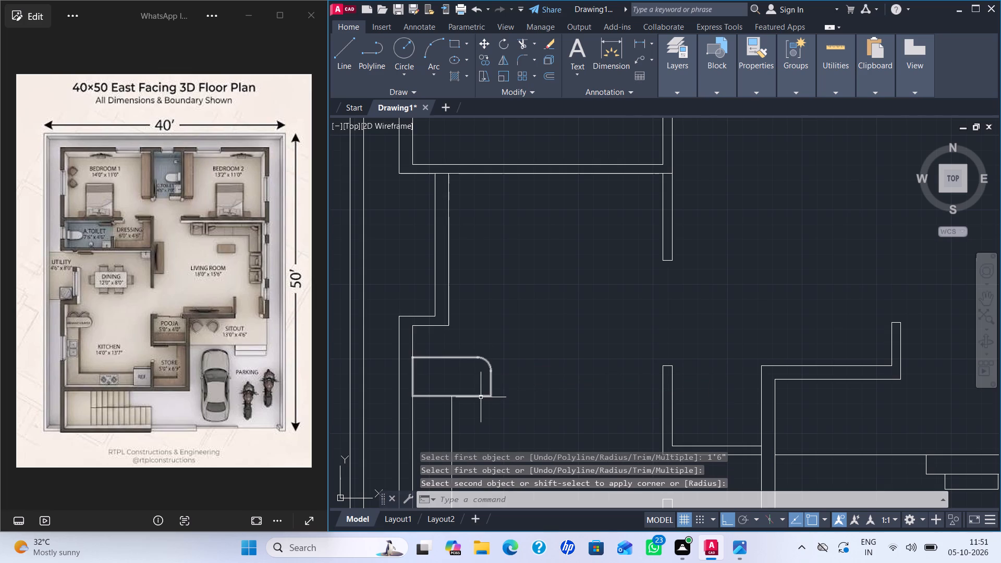
pyautogui.press('space')
pyautogui.click(480, 396)
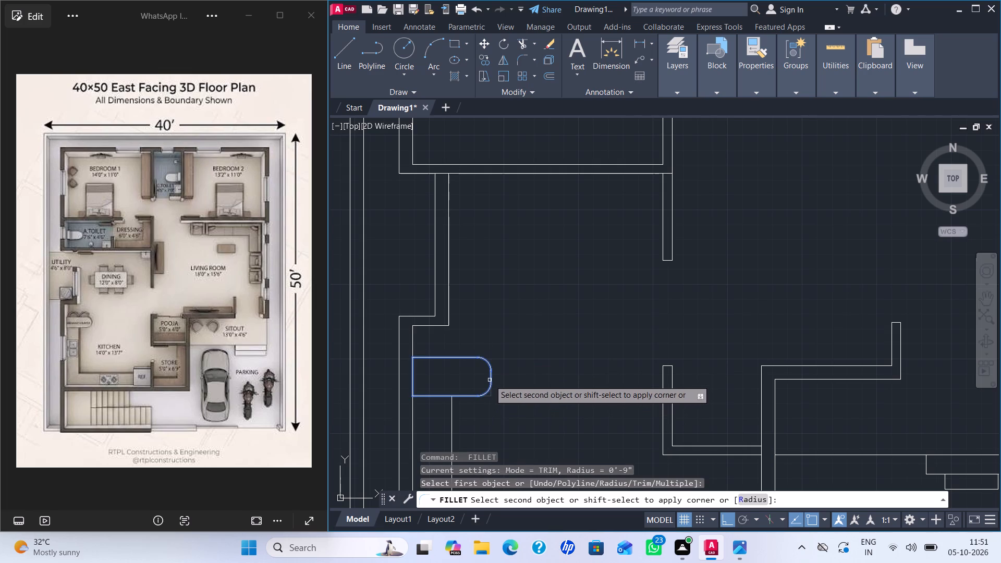
pyautogui.click(490, 379)
pyautogui.scroll(-3, 530, 391)
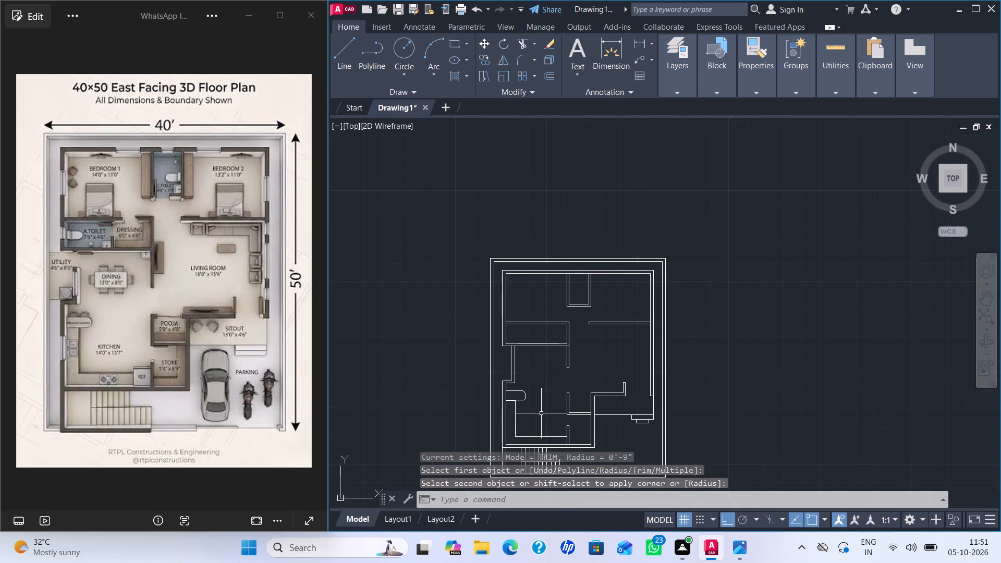
pyautogui.scroll(3, 538, 417)
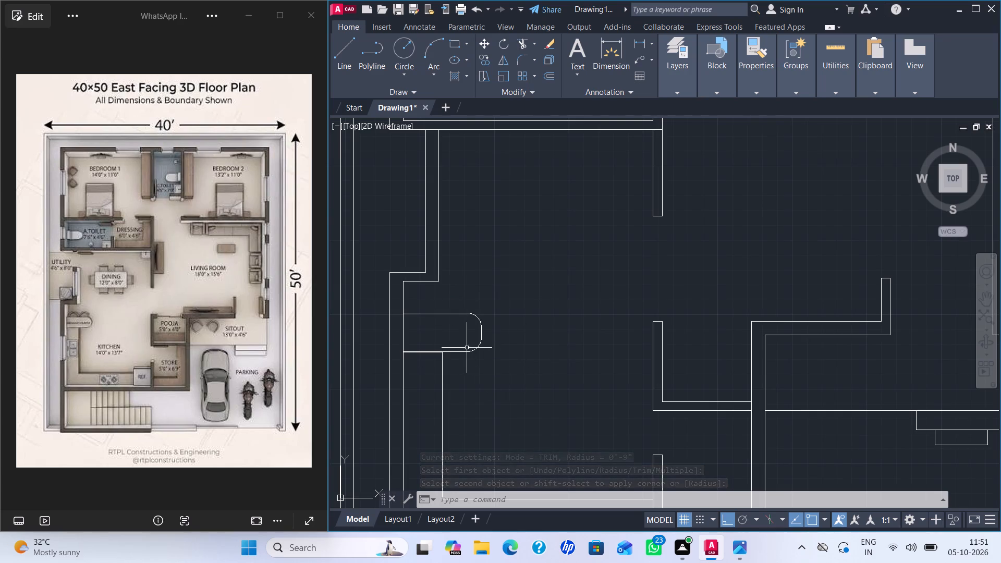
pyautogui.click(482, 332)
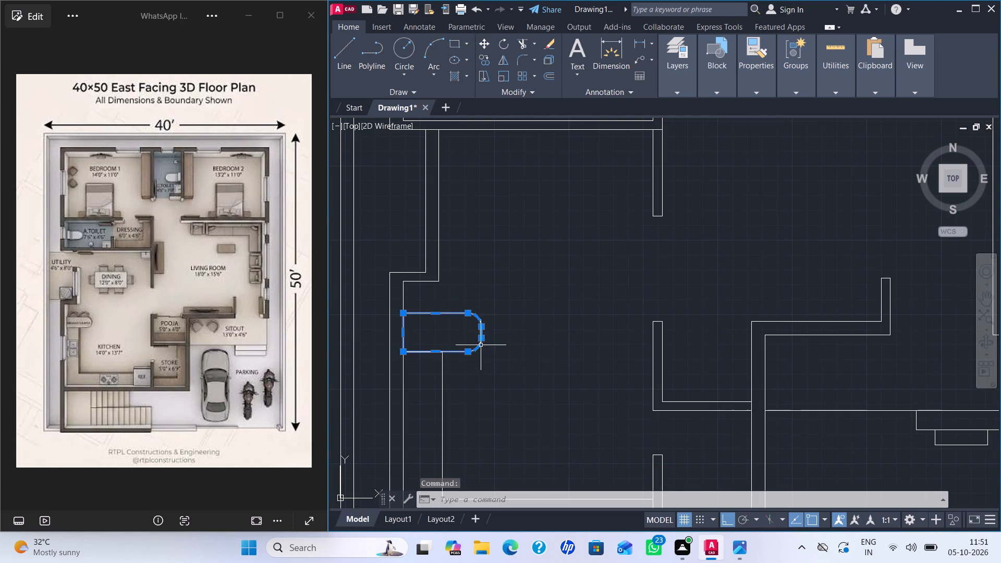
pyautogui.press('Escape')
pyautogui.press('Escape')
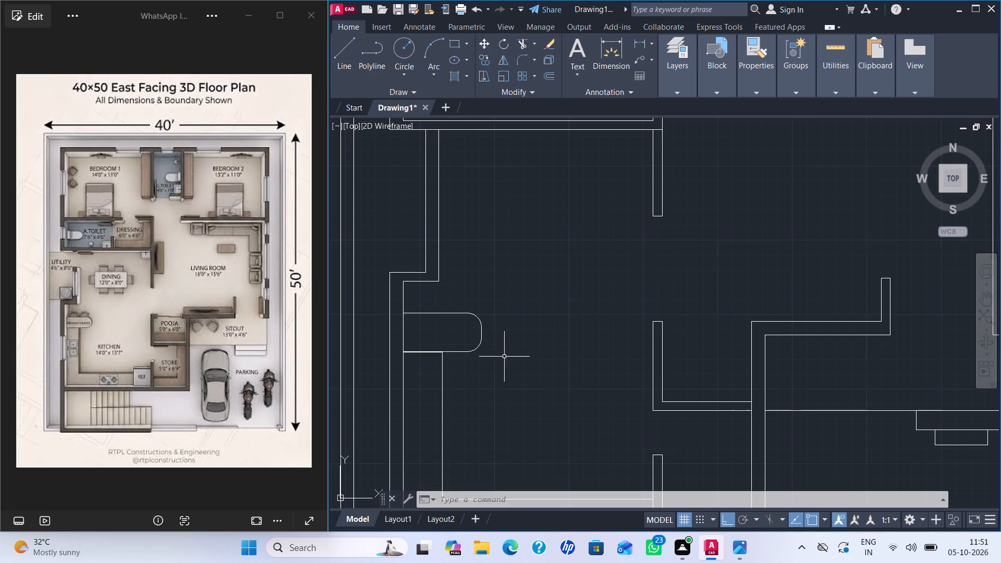
# Stretch the north edge of the rounded kitchen rectangle southward to make the shape narrower.
pyautogui.click(440, 314)
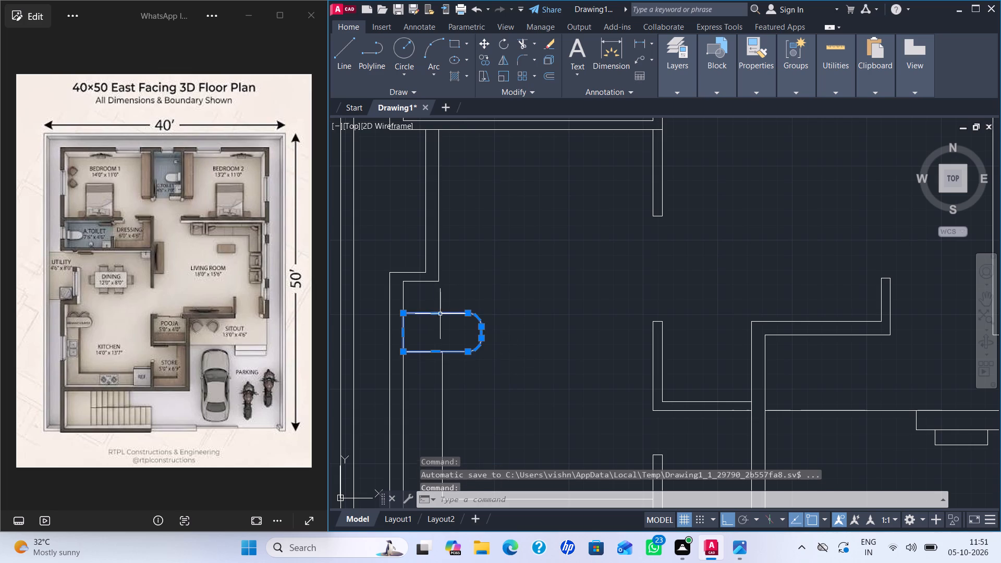
pyautogui.moveTo(402, 311); pyautogui.dragTo(402, 322)
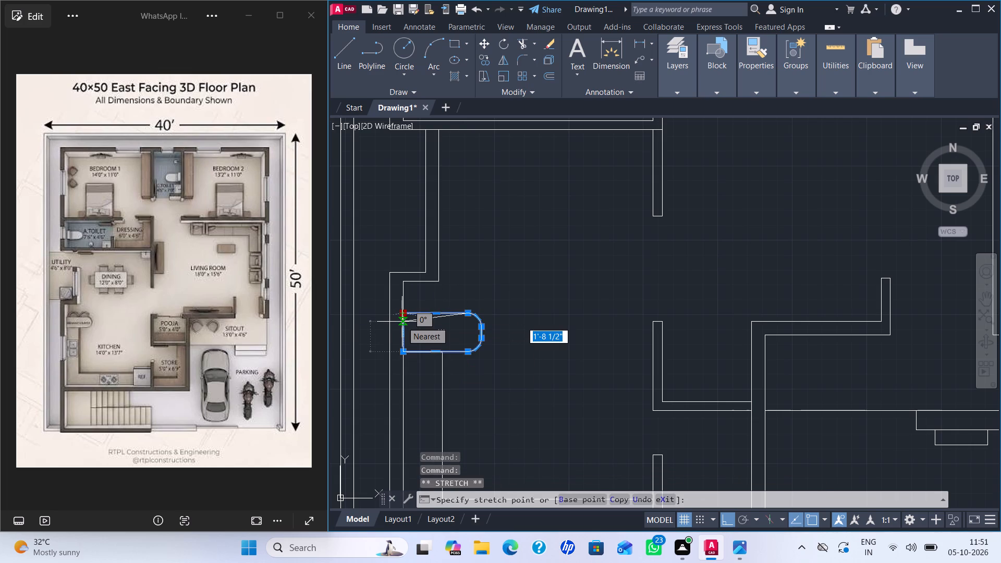
pyautogui.press('Escape')
pyautogui.moveTo(434, 315); pyautogui.dragTo(435, 324)
pyautogui.click(435, 324)
pyautogui.press('Escape')
pyautogui.press('Escape')
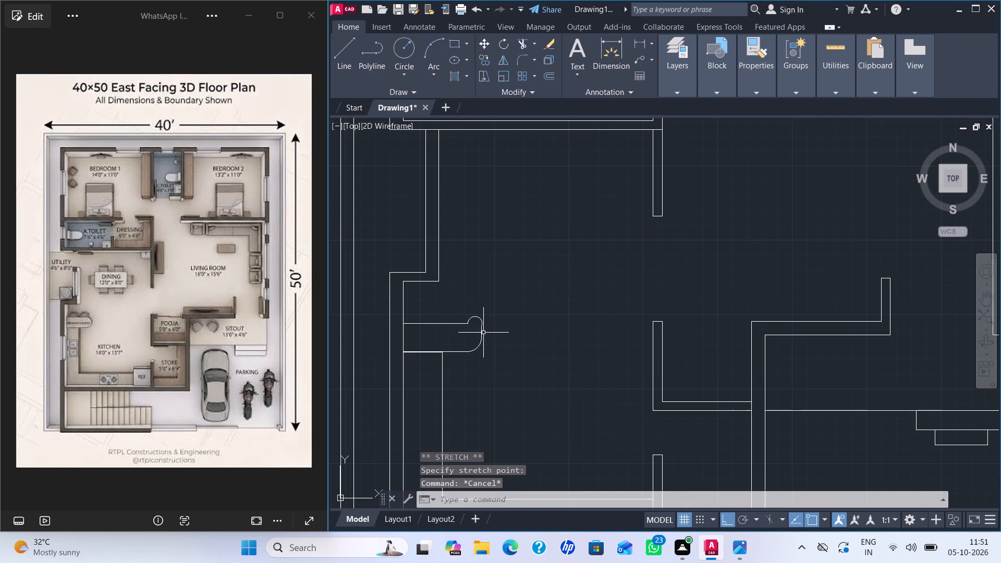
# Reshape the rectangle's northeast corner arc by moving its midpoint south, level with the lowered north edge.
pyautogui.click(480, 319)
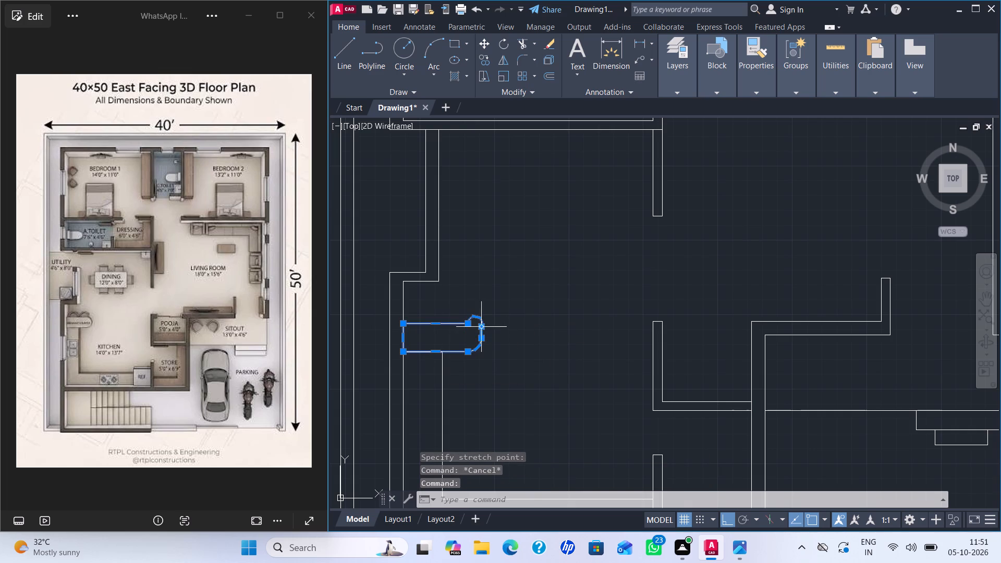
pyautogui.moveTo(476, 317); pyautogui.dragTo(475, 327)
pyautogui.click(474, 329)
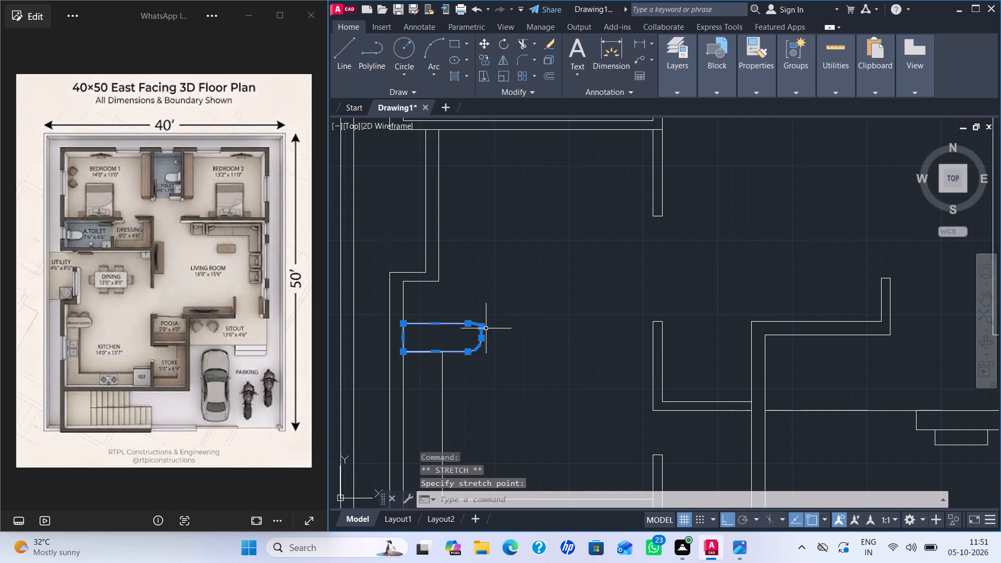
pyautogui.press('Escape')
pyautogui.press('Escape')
# Explode the rounded kitchen rectangle into separate lines and arcs.
pyautogui.scroll(2, 484, 344)
pyautogui.click(467, 297)
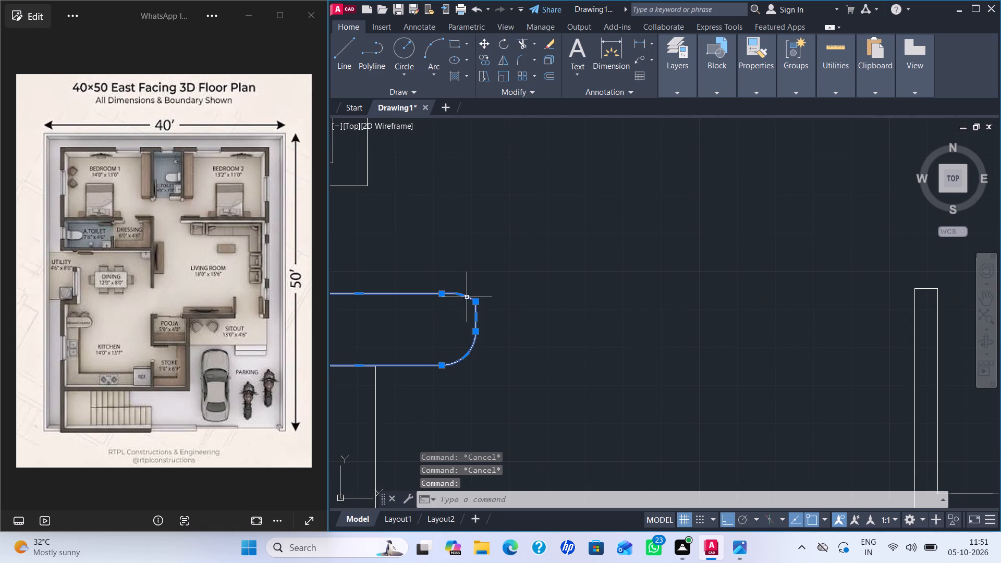
pyautogui.press('x')
pyautogui.press('Return')
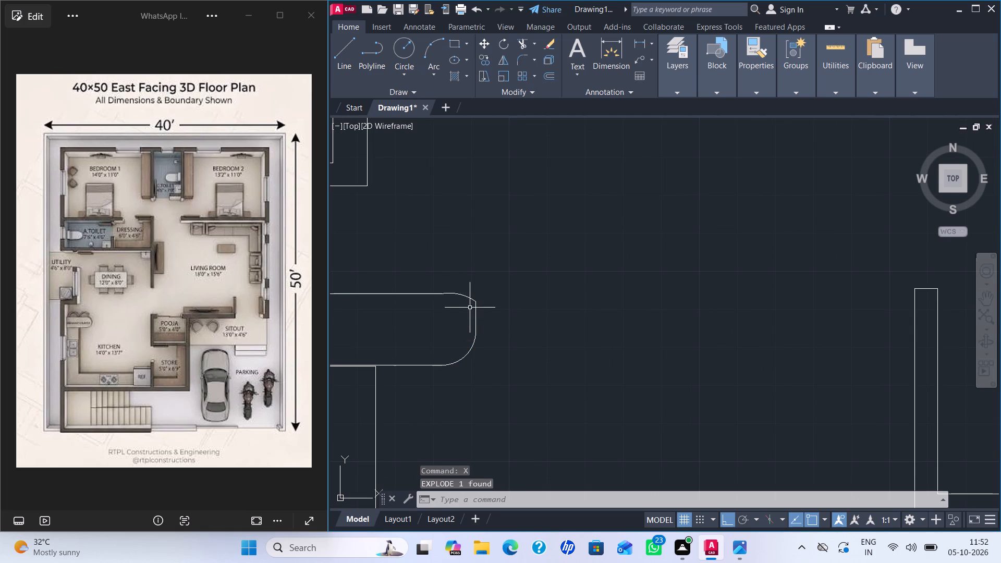
# Delete the two east corner arcs and the short east edge between them, keeping the north and south edges.
pyautogui.click(469, 298)
pyautogui.press('Delete')
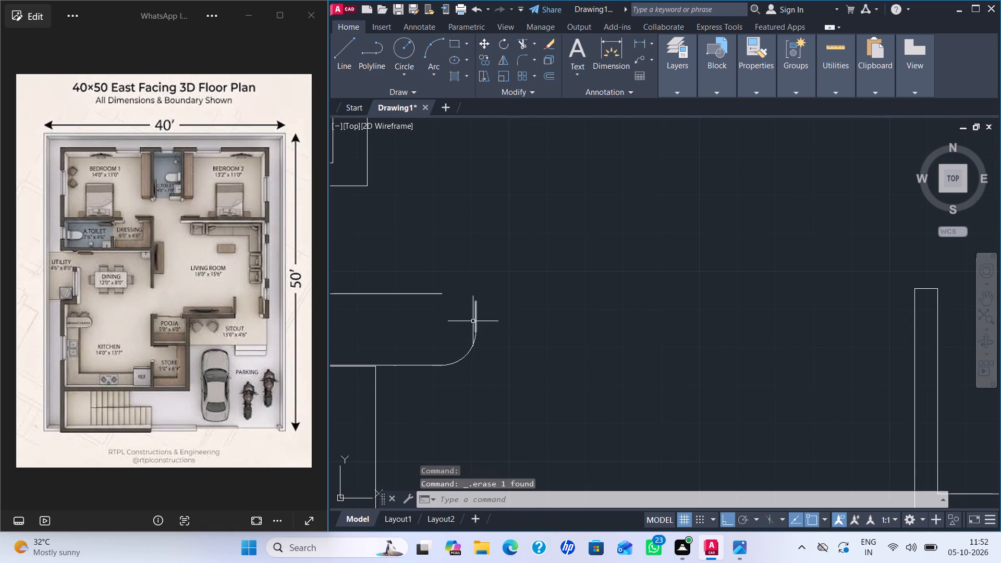
pyautogui.click(473, 321)
pyautogui.click(477, 320)
pyautogui.click(475, 320)
pyautogui.press('Delete')
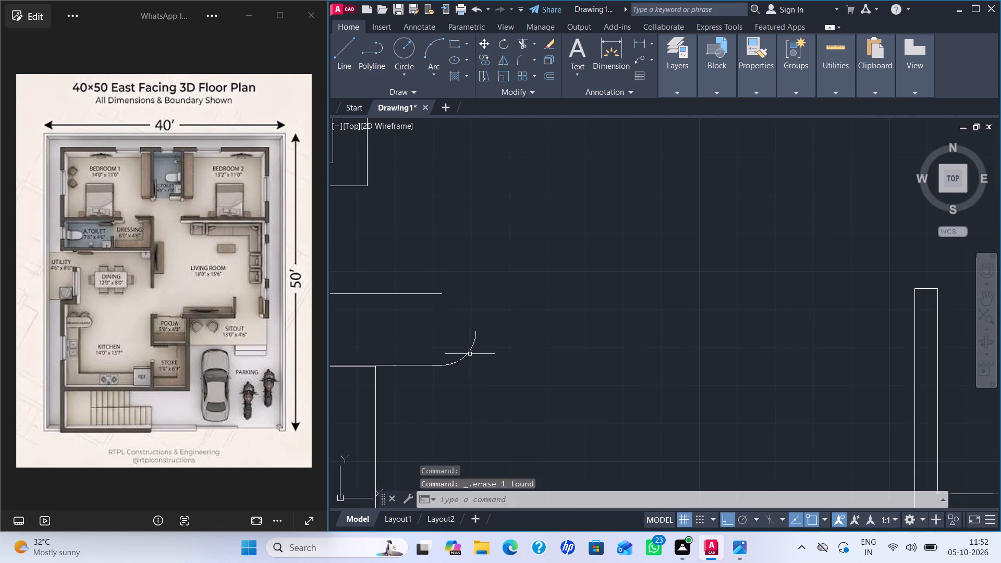
pyautogui.click(468, 353)
pyautogui.press('Delete')
pyautogui.scroll(-1, 461, 325)
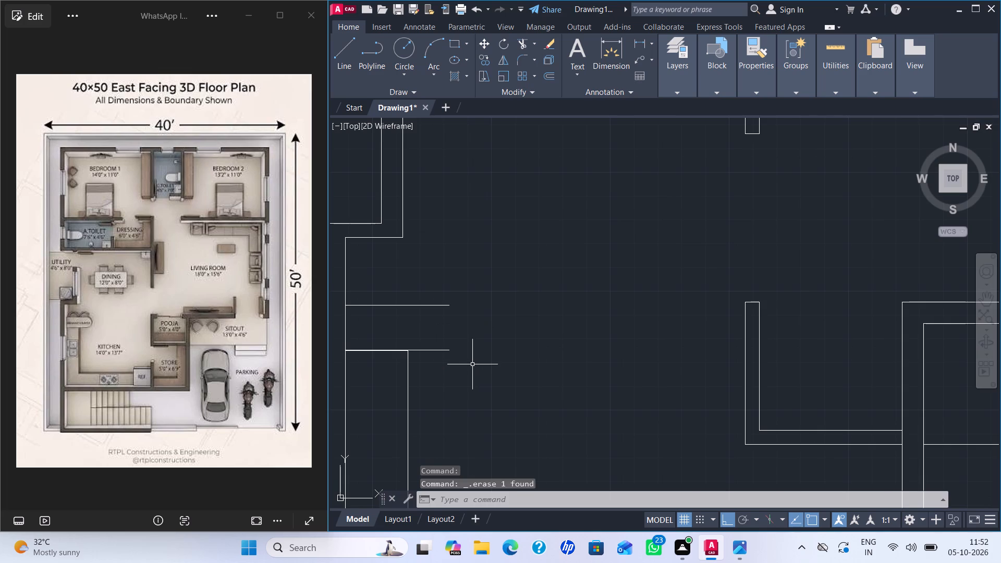
# Delete the kitchen platform's north end line that lies just below the breakfast counter's south edge.
pyautogui.moveTo(472, 364); pyautogui.dragTo(495, 355, button='middle')
pyautogui.scroll(3, 414, 348)
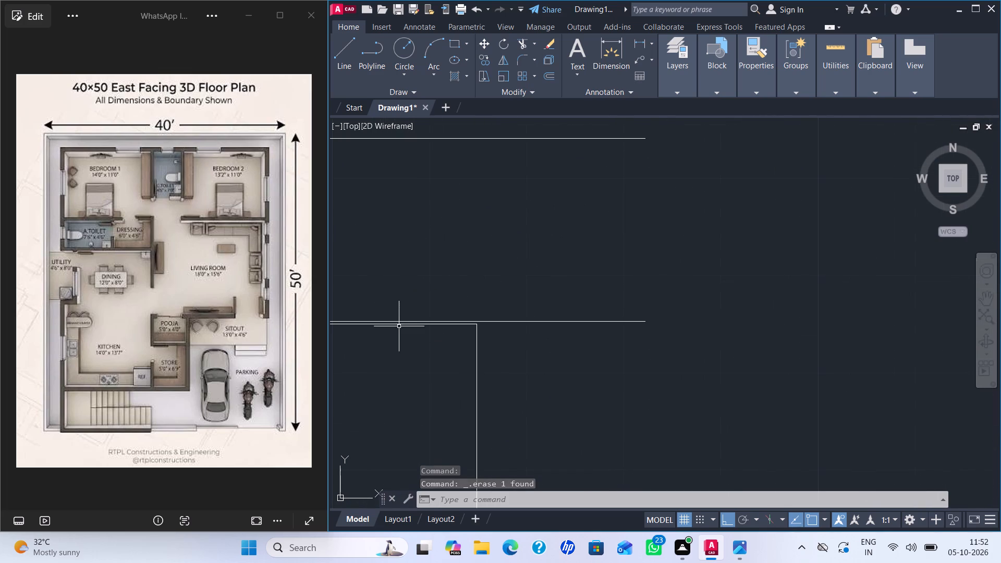
pyautogui.scroll(1, 404, 325)
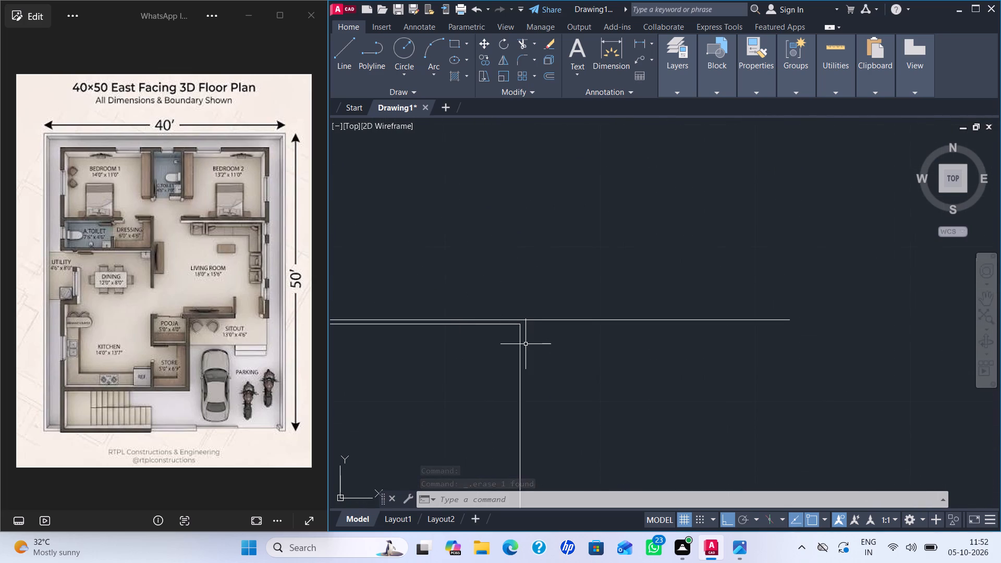
pyautogui.moveTo(474, 364); pyautogui.dragTo(543, 315, button='middle')
pyautogui.moveTo(472, 299); pyautogui.dragTo(544, 313, button='middle')
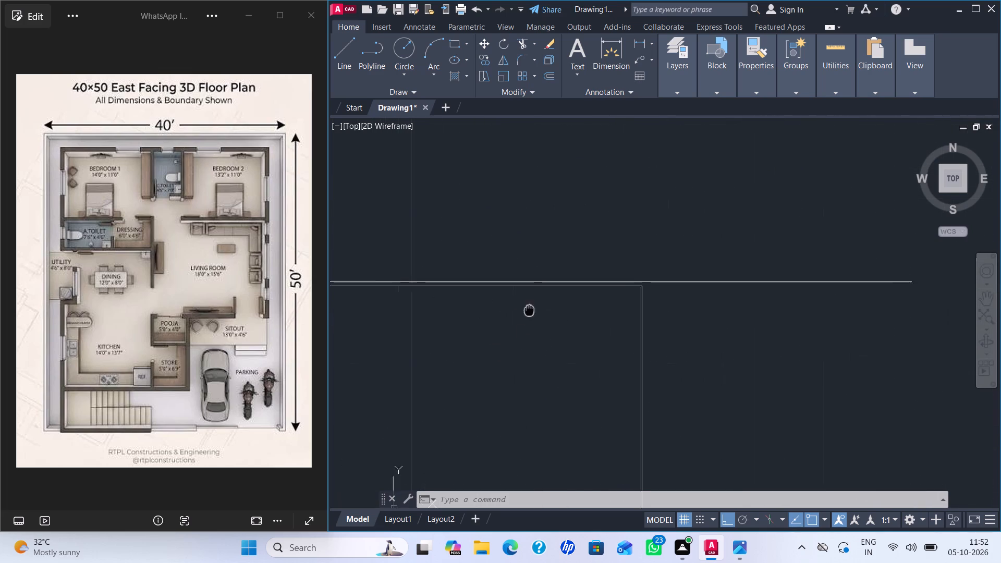
pyautogui.moveTo(544, 313); pyautogui.dragTo(626, 353, button='middle')
pyautogui.middleClick(661, 368)
pyautogui.scroll(-1, 522, 354)
pyautogui.scroll(3, 394, 338)
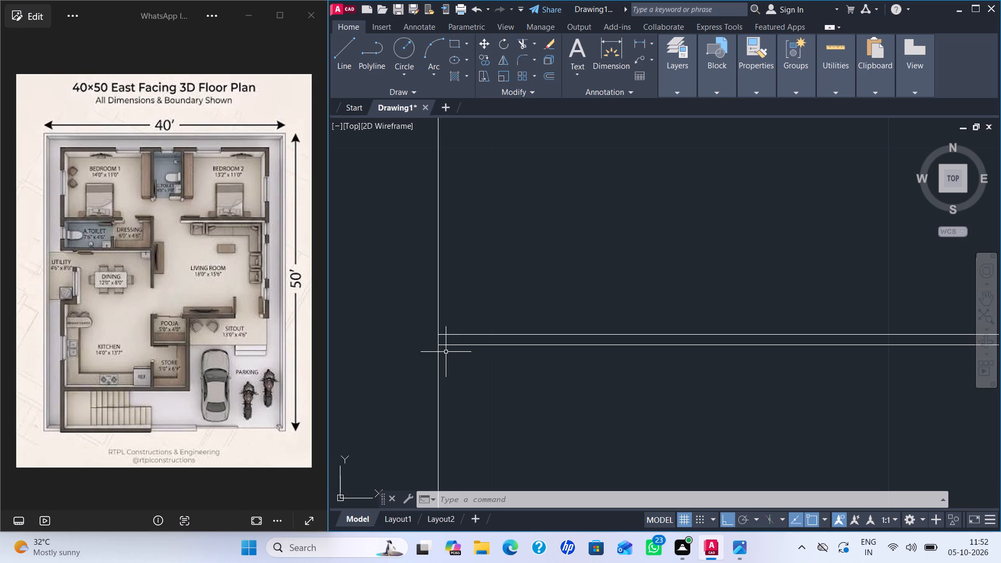
pyautogui.click(481, 346)
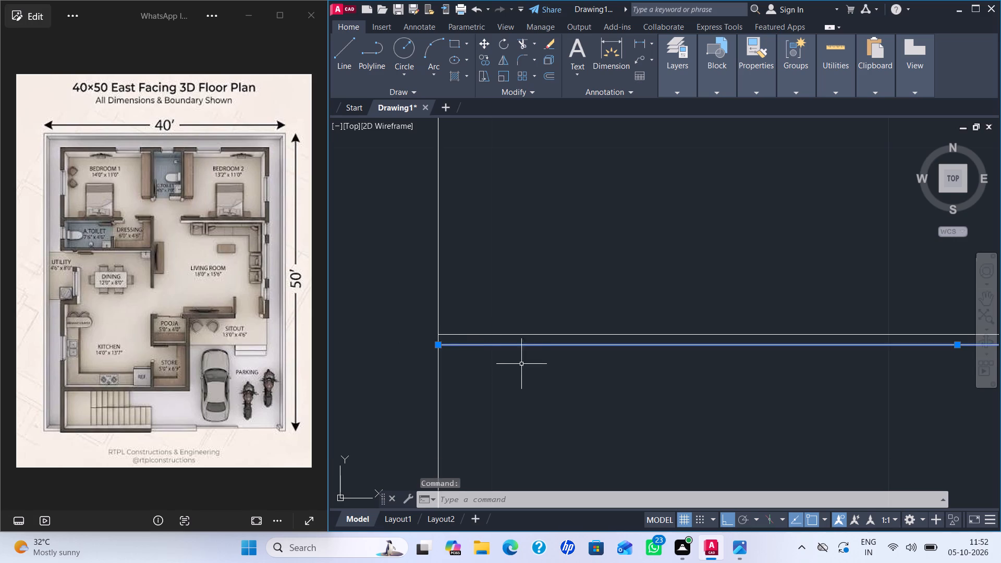
pyautogui.scroll(-2, 526, 366)
pyautogui.press('Delete')
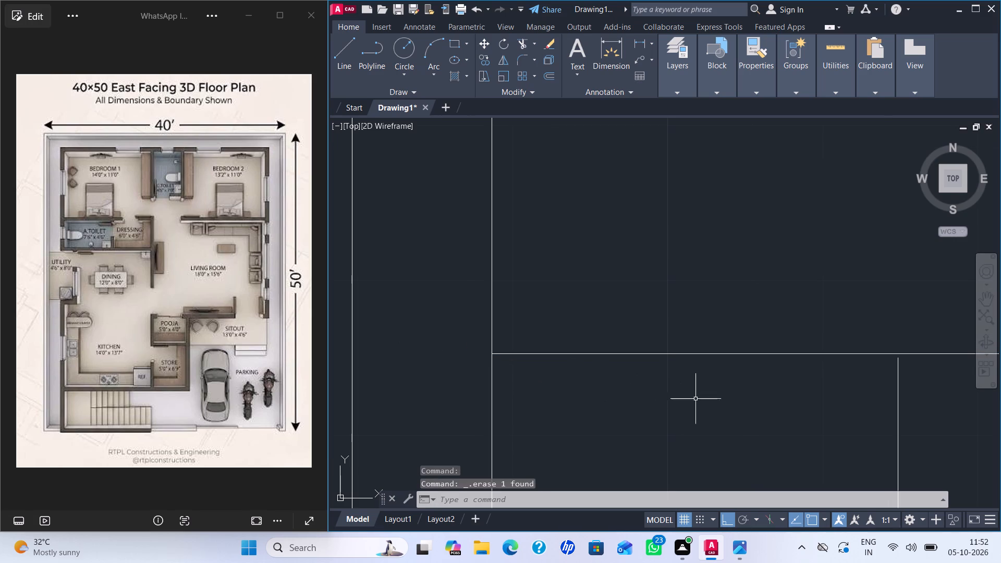
# Extend the kitchen platform's vertical front line north to meet the breakfast counter's south edge.
pyautogui.press('e')
pyautogui.press('x')
pyautogui.press('Return')
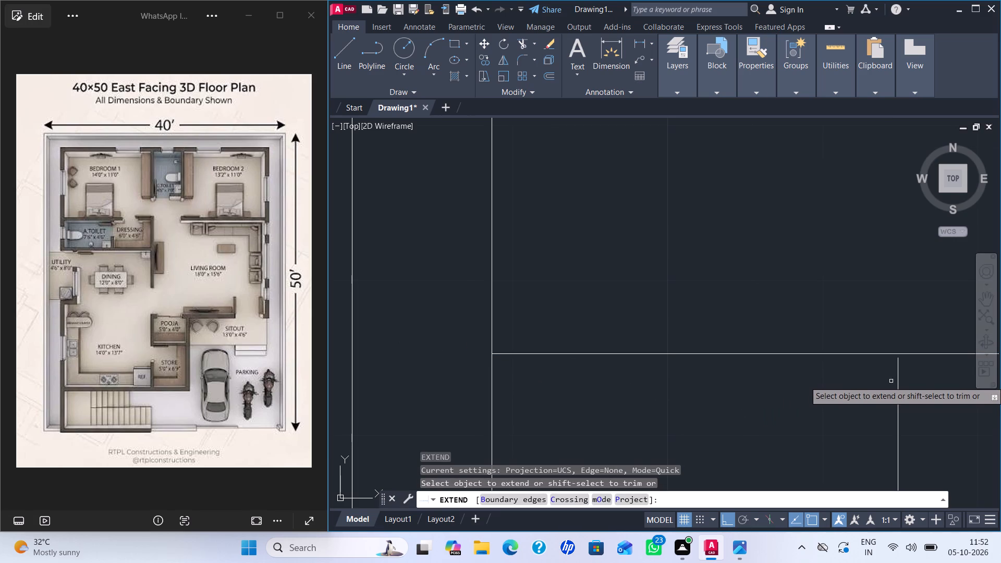
pyautogui.click(899, 374)
pyautogui.scroll(-4, 769, 386)
pyautogui.moveTo(728, 400); pyautogui.dragTo(547, 419, button='middle')
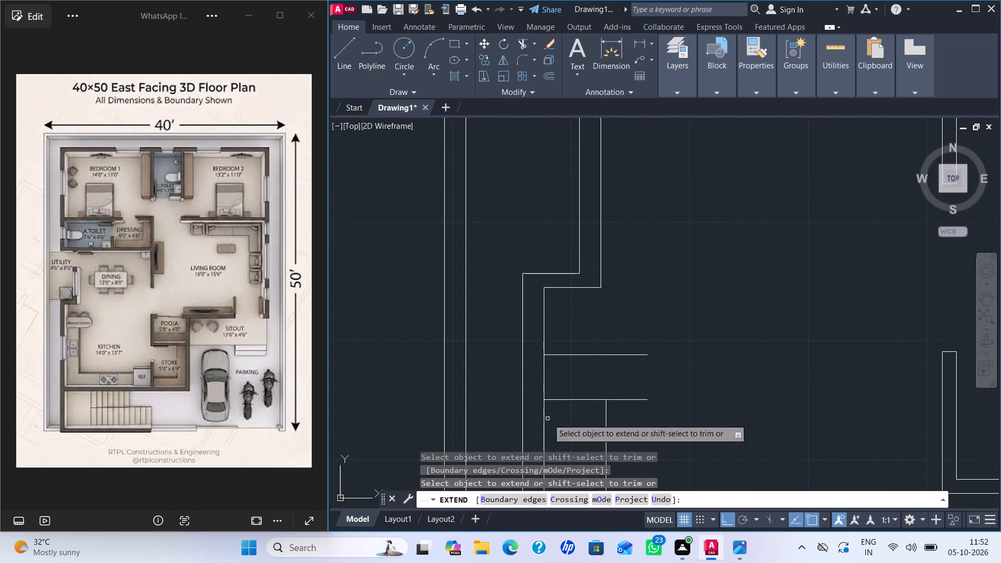
pyautogui.press('Escape')
# Draw a circle centred midway between the open east ends of the breakfast counter's edges, slightly larger than the counter's width.
pyautogui.press('c')
pyautogui.press('Return')
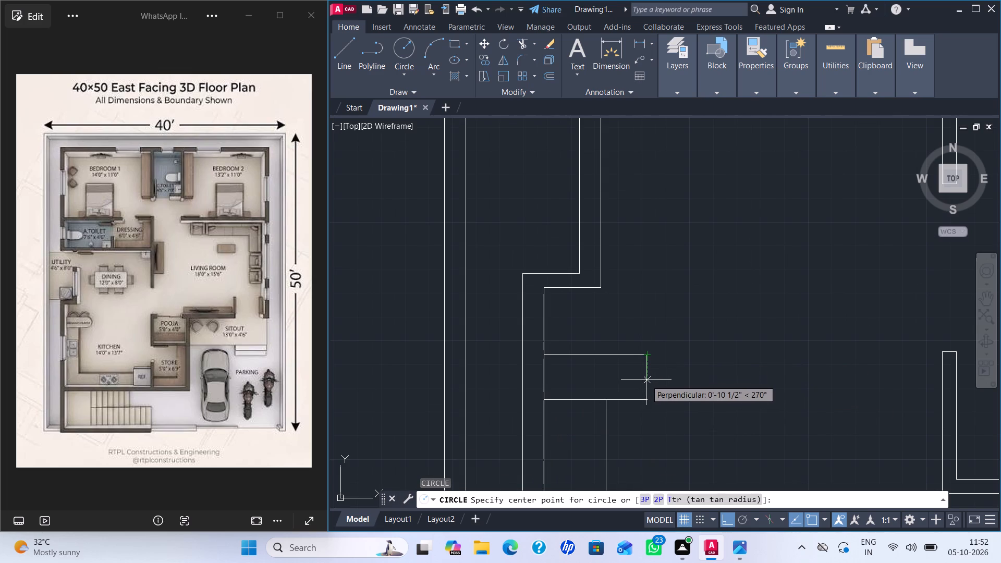
pyautogui.click(646, 380)
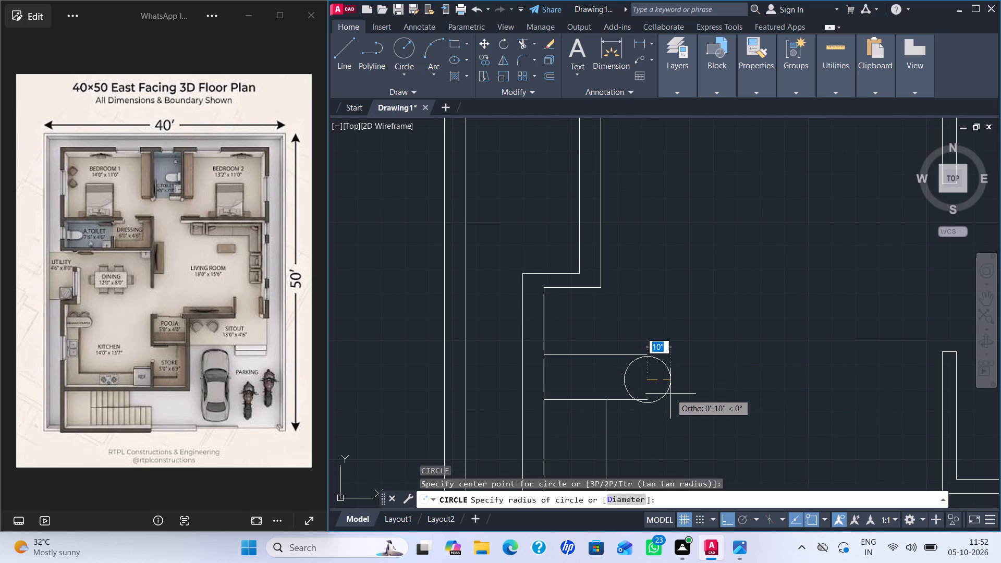
pyautogui.click(674, 394)
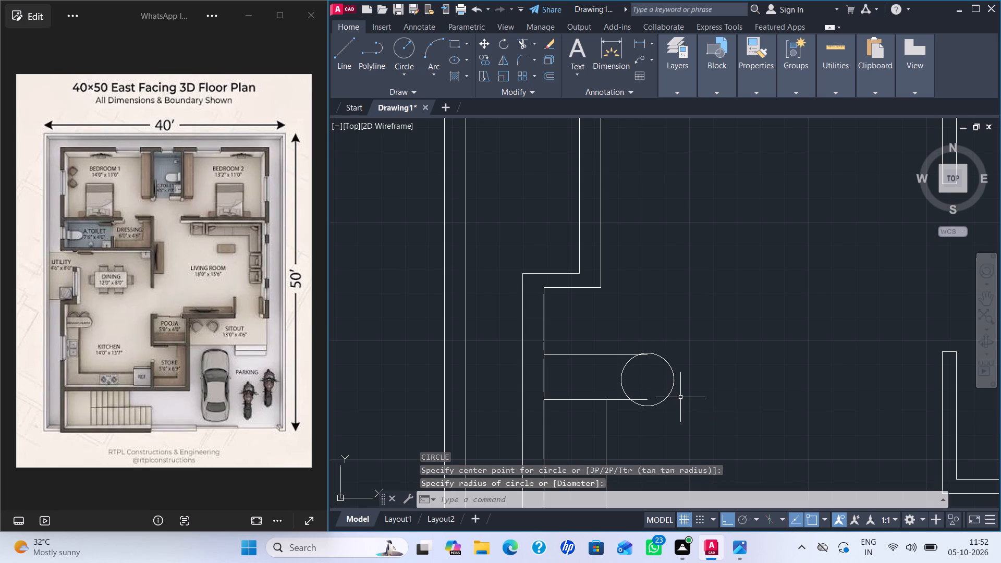
# Move the circle about 6 1/2" west, turning ortho off, so its east side joins the ends of the counter's edges.
pyautogui.press('m')
pyautogui.press('Return')
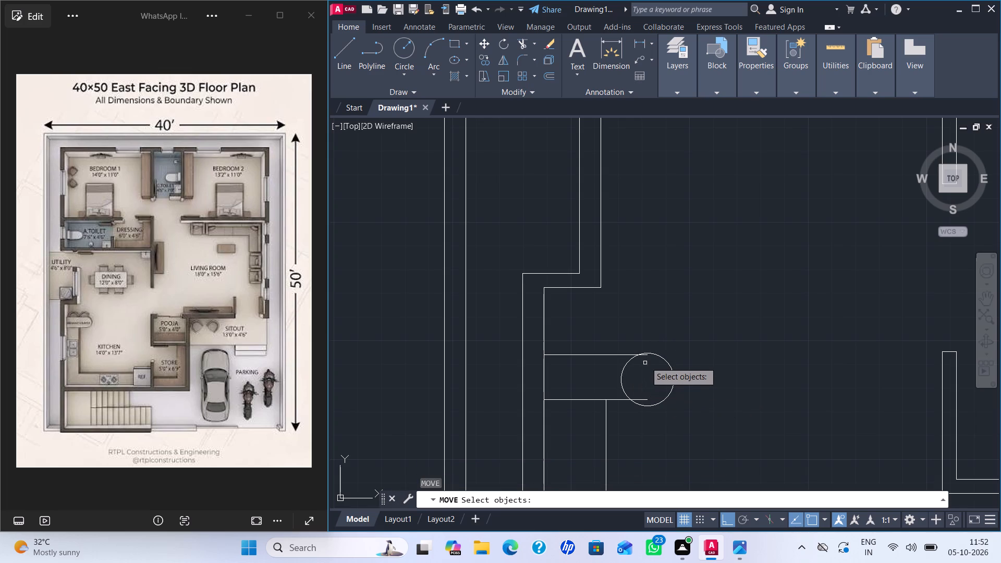
pyautogui.click(656, 354)
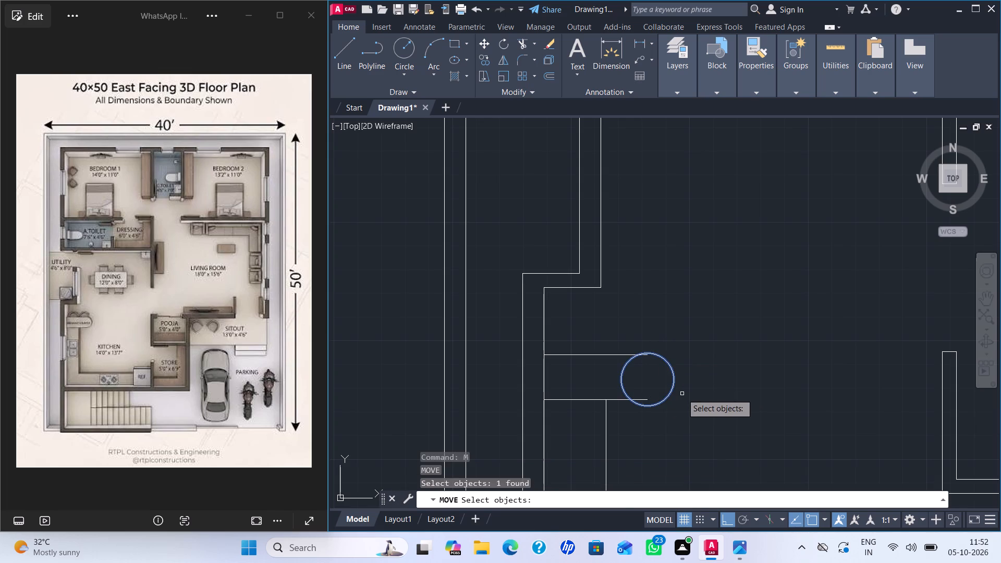
pyautogui.press('Return')
pyautogui.click(676, 378)
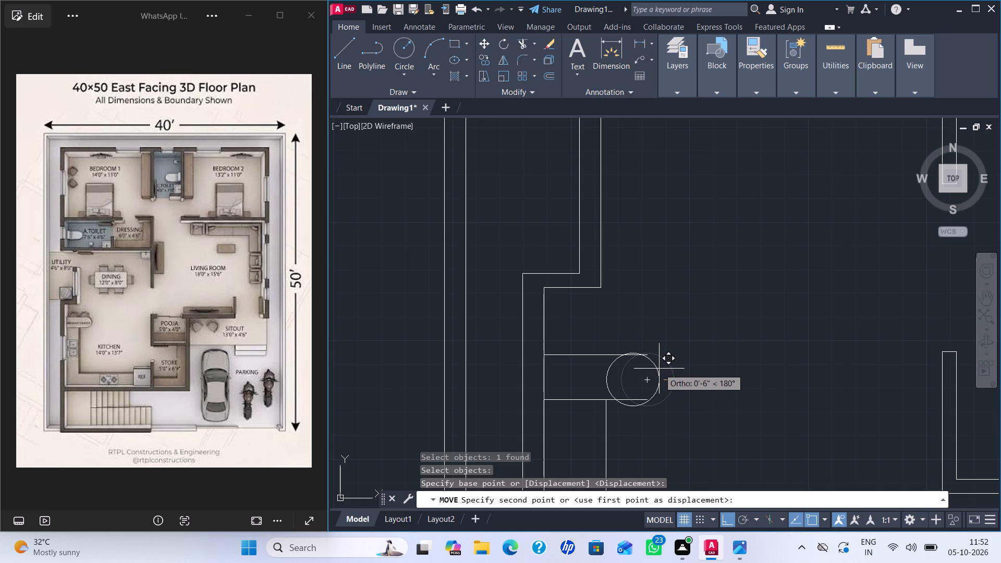
pyautogui.press('F8')
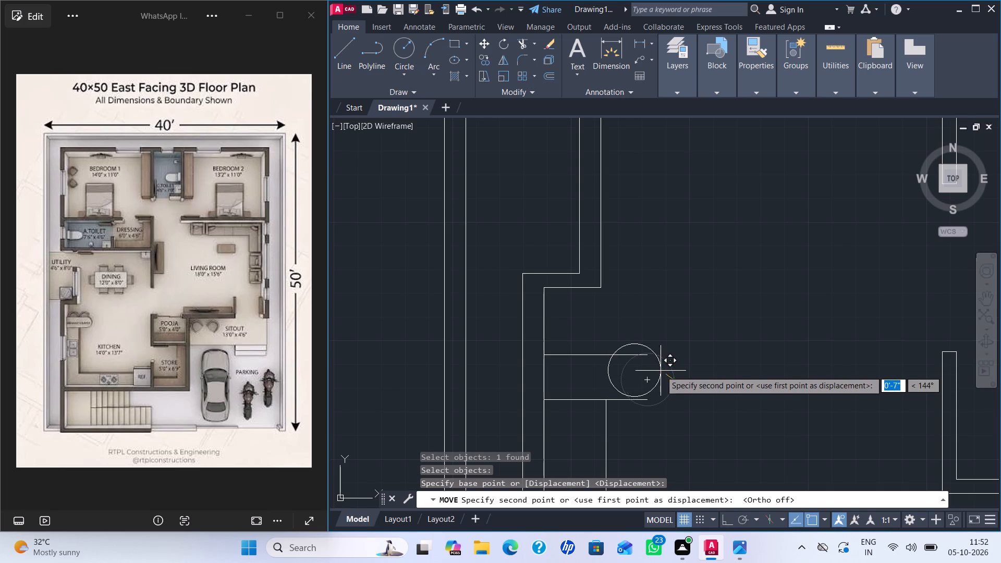
pyautogui.scroll(3, 661, 373)
pyautogui.scroll(-1, 655, 378)
pyautogui.moveTo(657, 377); pyautogui.dragTo(628, 341, button='middle')
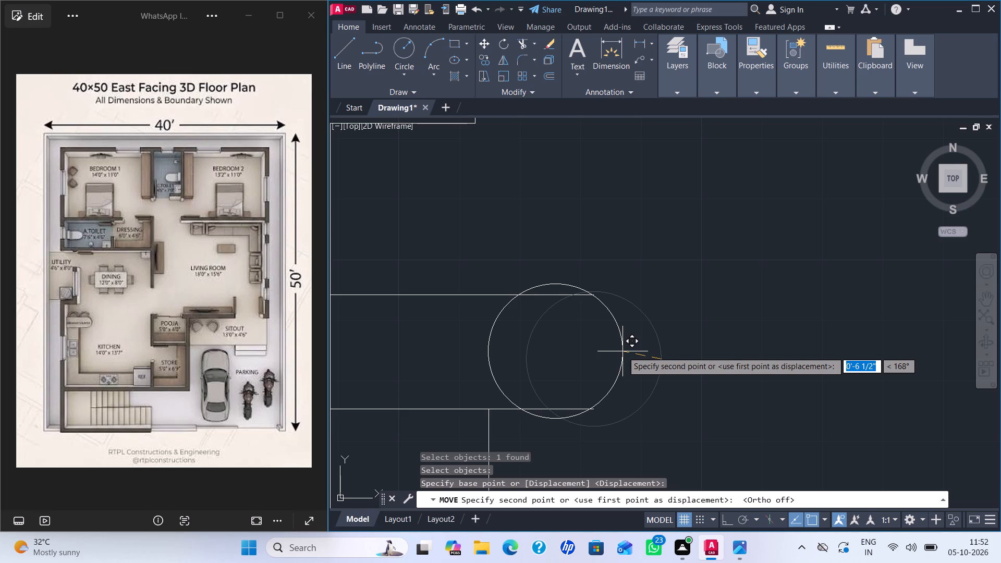
pyautogui.click(622, 351)
# Trim the circle and the overshooting edge ends so only the east arc remains as the breakfast counter's rounded end.
pyautogui.write('TR')
pyautogui.press('Return')
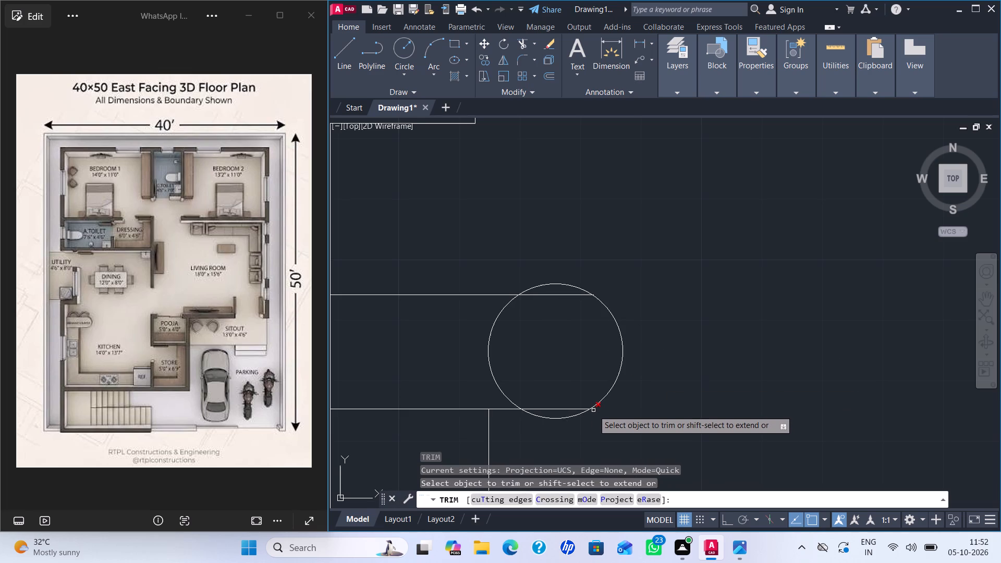
pyautogui.moveTo(593, 410); pyautogui.dragTo(594, 415)
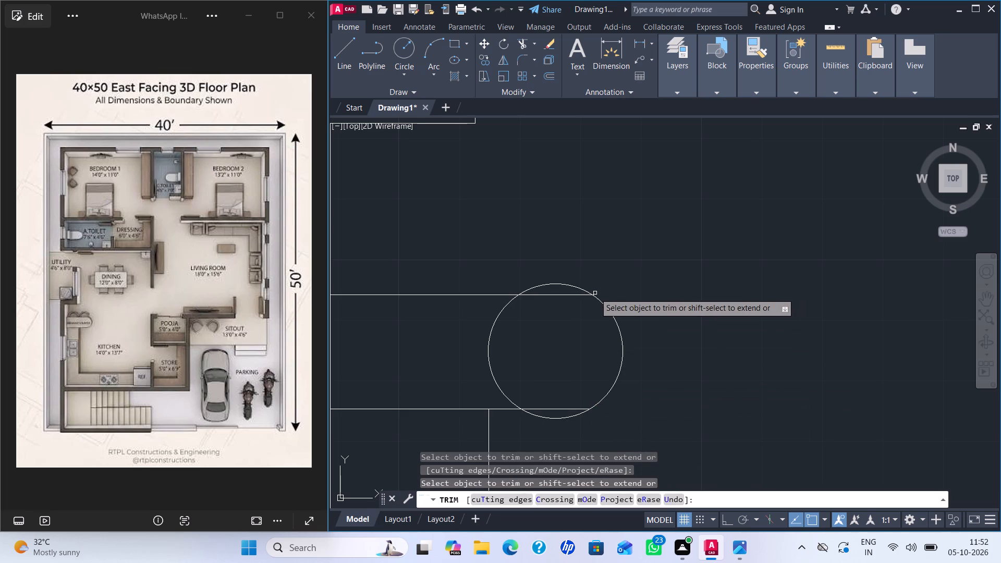
pyautogui.click(595, 293)
pyautogui.click(606, 278)
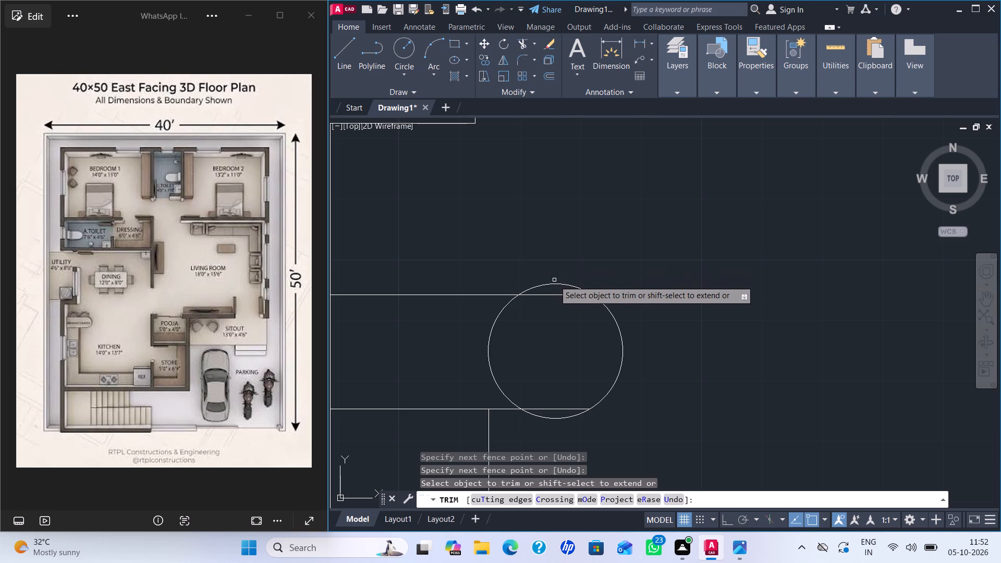
pyautogui.click(555, 282)
pyautogui.click(494, 325)
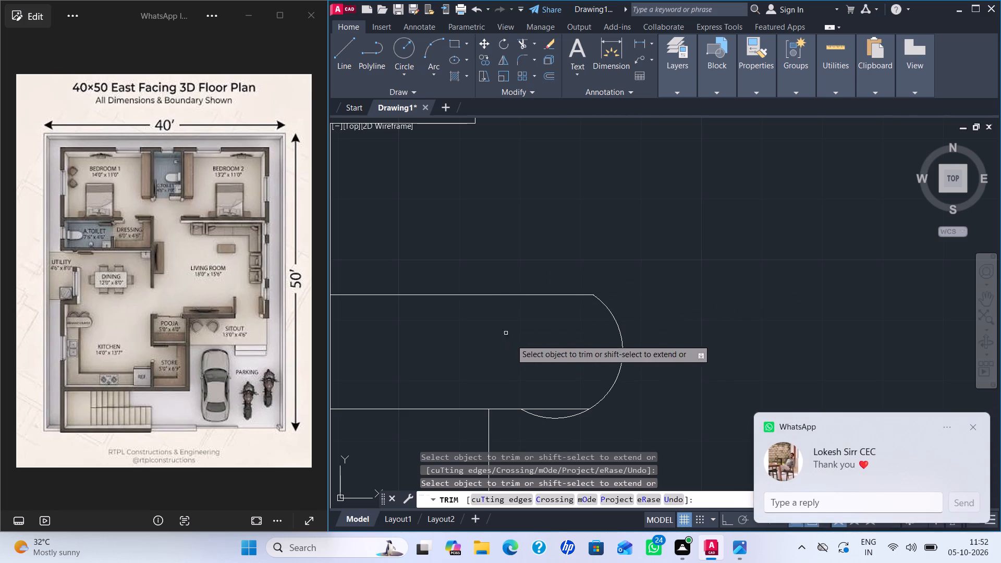
pyautogui.click(551, 418)
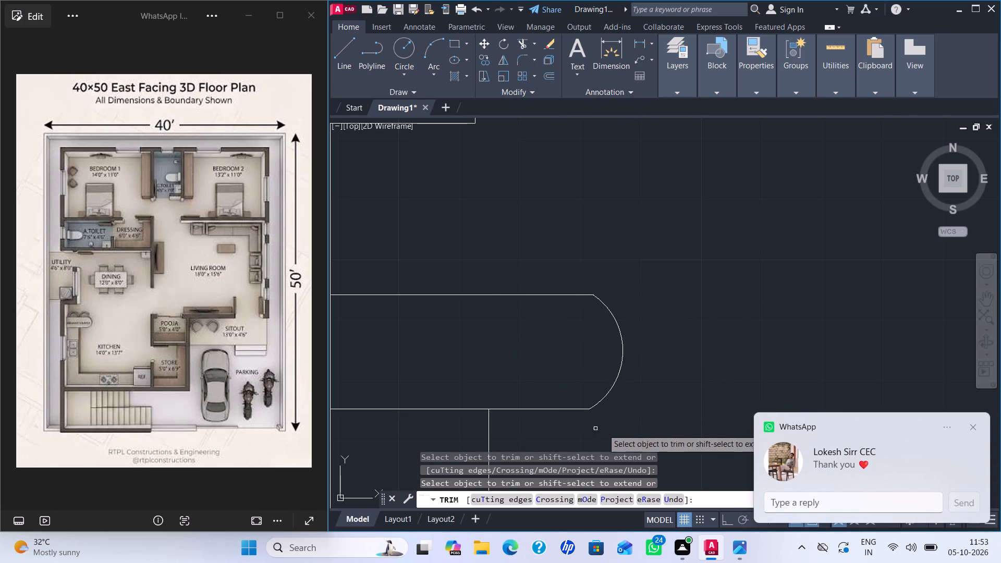
pyautogui.scroll(-3, 706, 357)
pyautogui.scroll(4, 697, 342)
pyautogui.scroll(3, 621, 331)
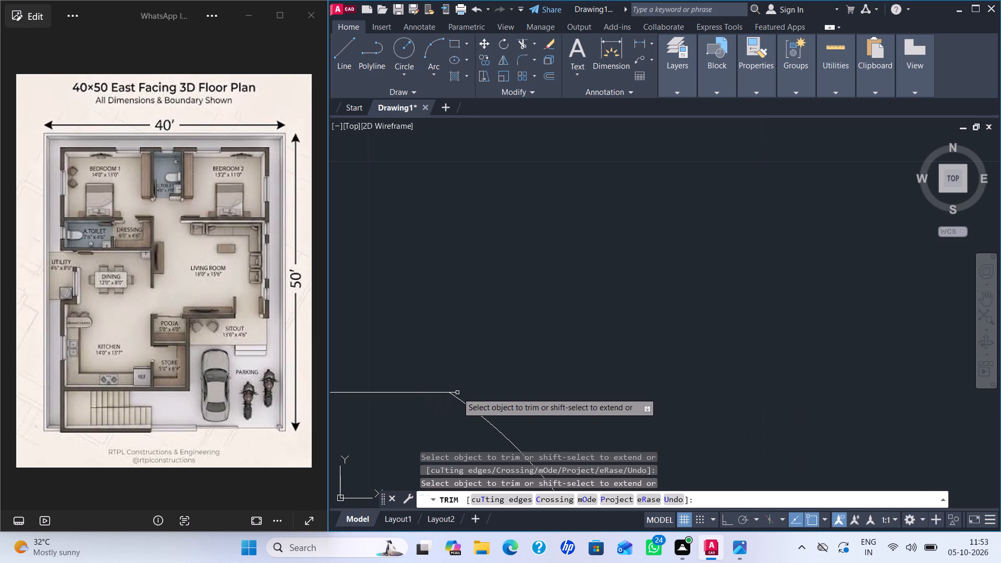
pyautogui.moveTo(454, 391); pyautogui.dragTo(465, 392)
pyautogui.scroll(-7, 524, 378)
pyautogui.scroll(-1, 599, 401)
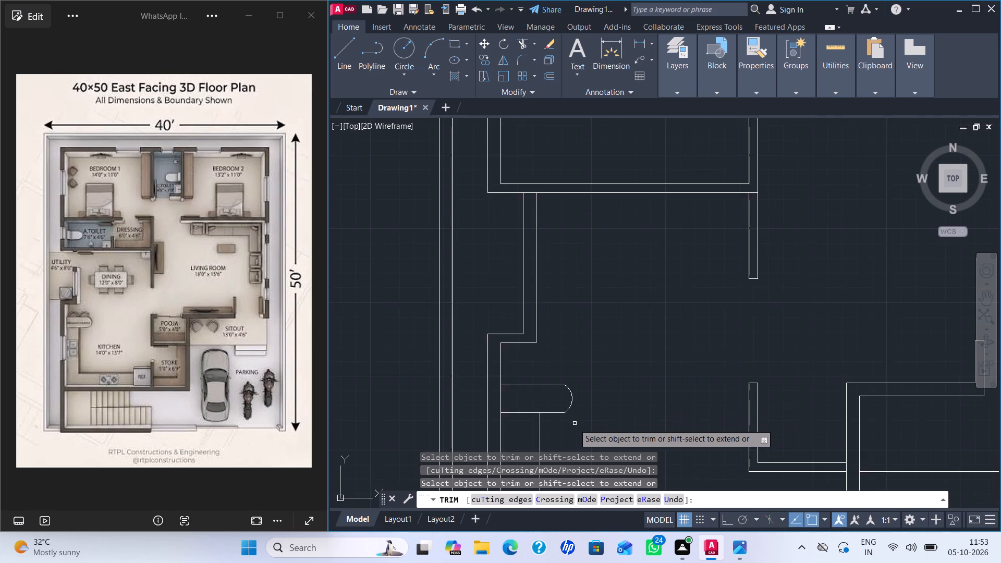
pyautogui.scroll(7, 573, 424)
pyautogui.scroll(-10, 524, 363)
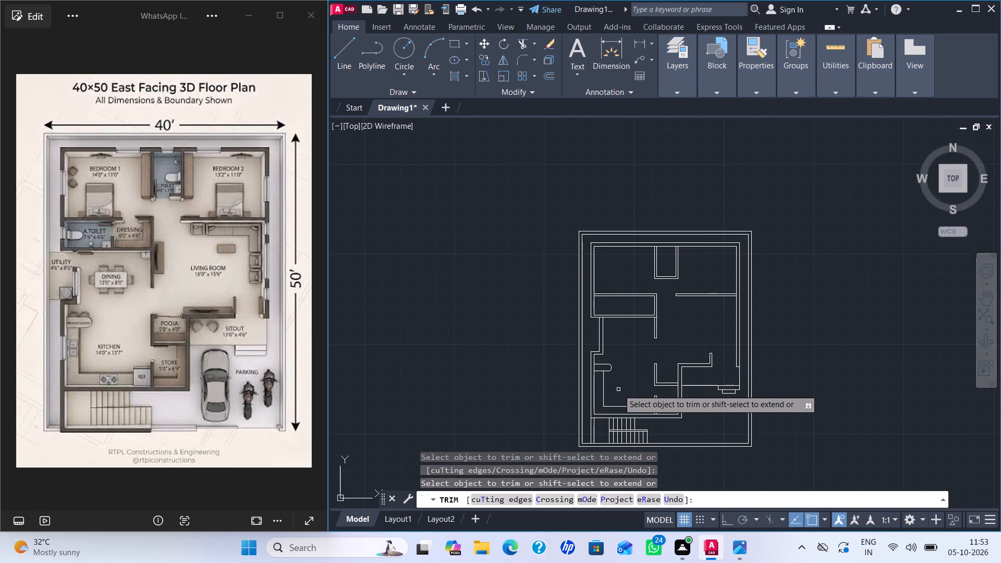
pyautogui.scroll(1, 618, 389)
pyautogui.press('Escape')
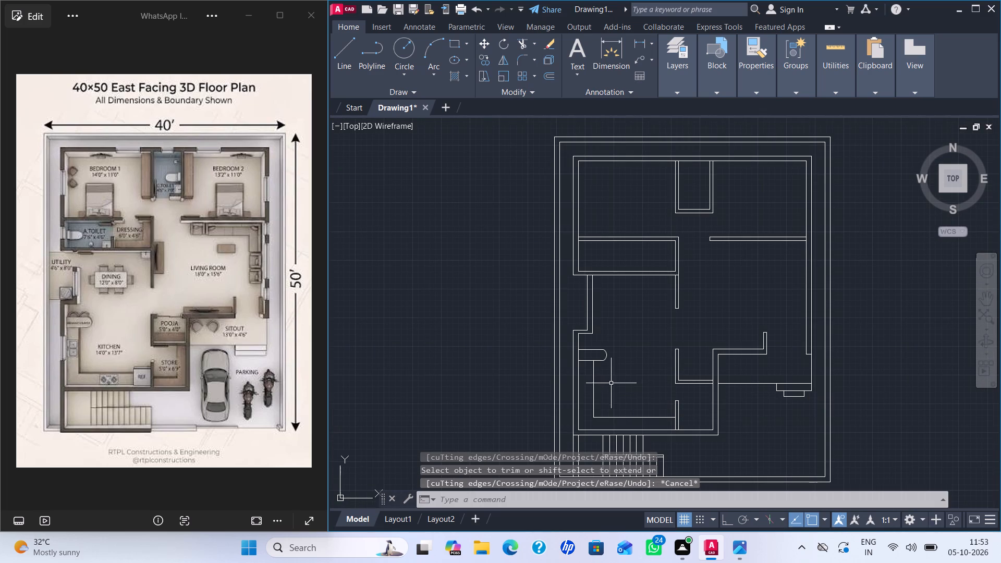
# Draw two 6" lines across the wall between Bedroom 1 and the dressing area to mark the door opening's jambs.
pyautogui.scroll(-1, 630, 354)
pyautogui.scroll(1, 636, 370)
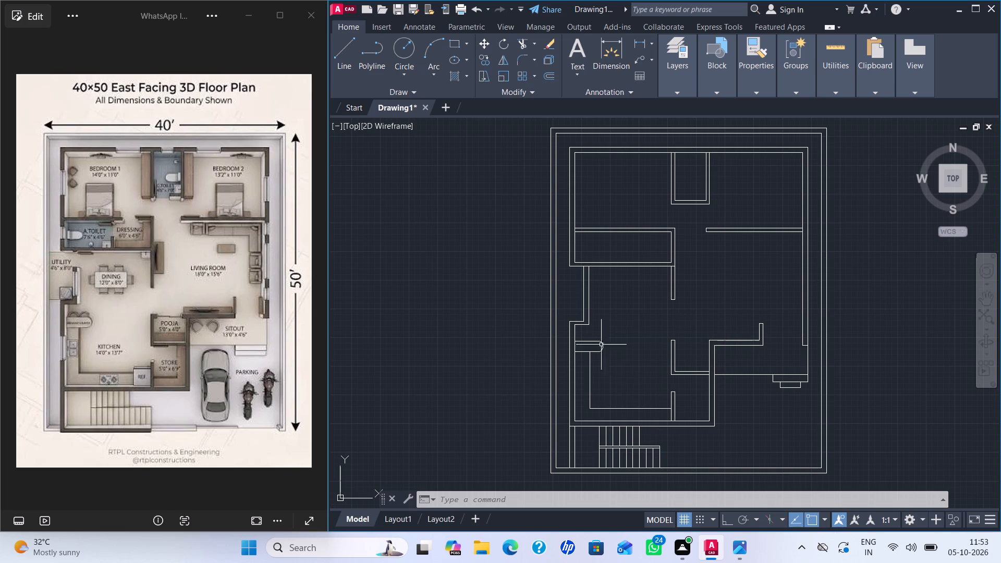
pyautogui.moveTo(480, 342); pyautogui.dragTo(375, 321, button='middle')
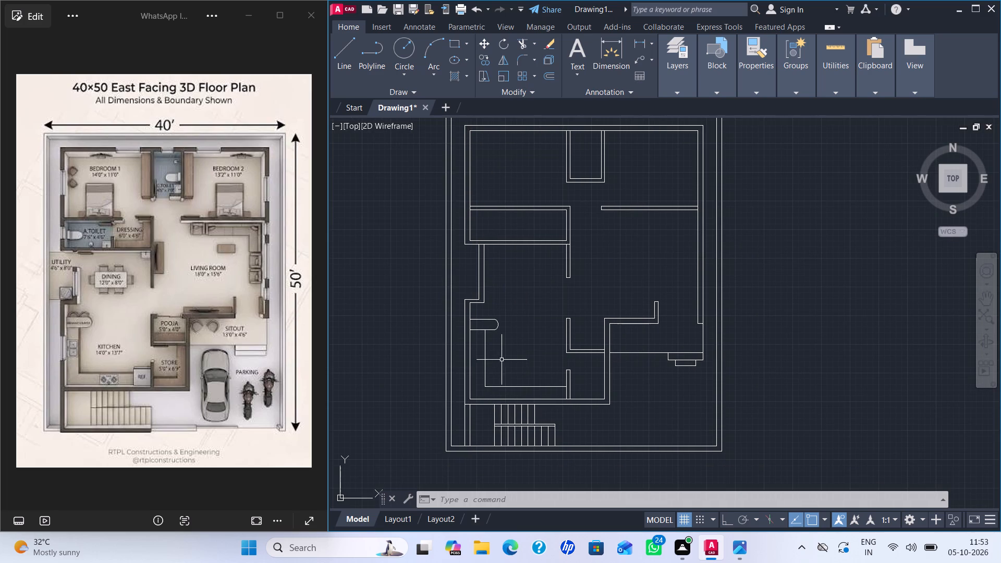
pyautogui.moveTo(479, 353); pyautogui.dragTo(455, 391, button='middle')
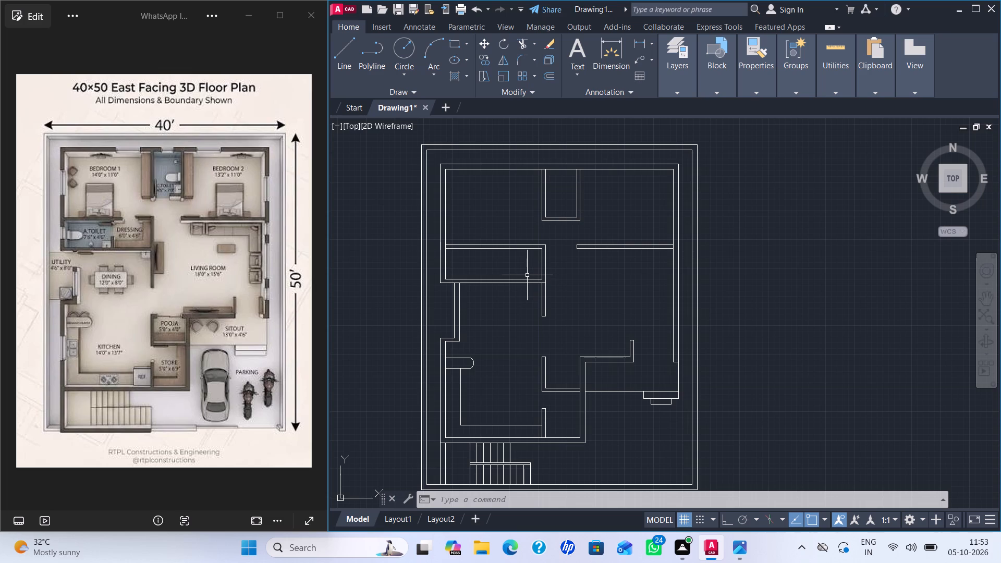
pyautogui.scroll(1, 525, 276)
pyautogui.moveTo(516, 259); pyautogui.dragTo(512, 312, button='middle')
pyautogui.press('l')
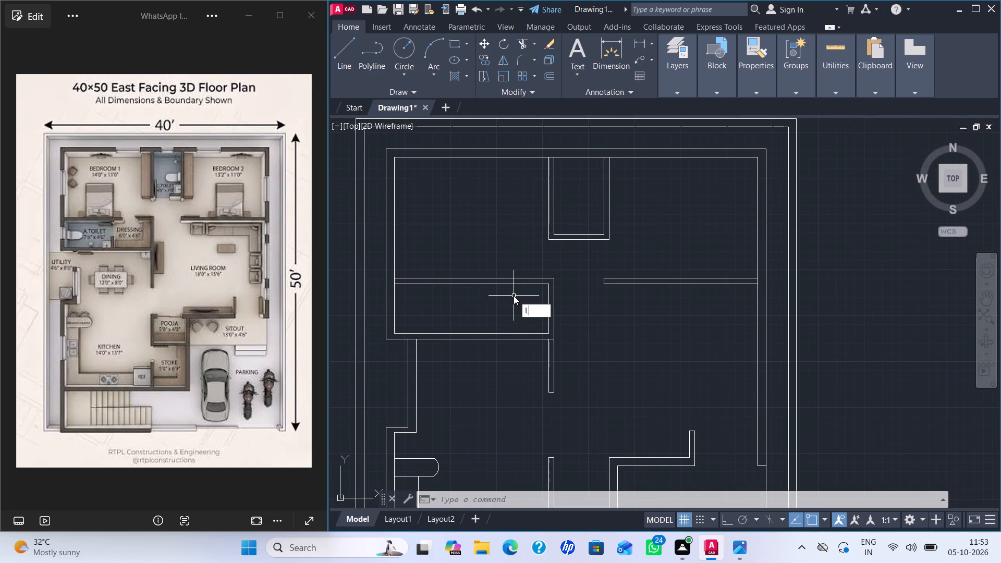
pyautogui.press('Return')
pyautogui.click(494, 279)
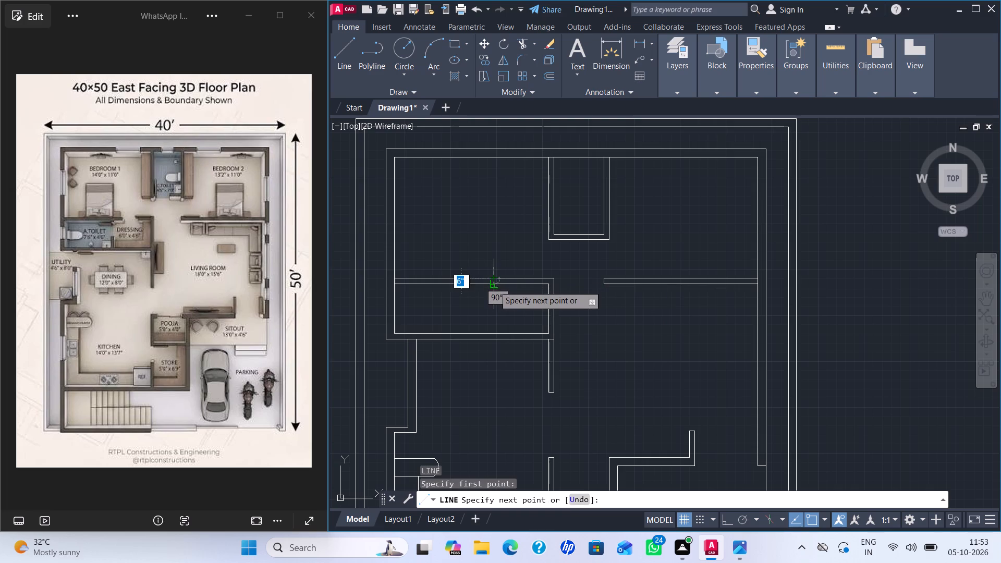
pyautogui.click(494, 286)
pyautogui.press('space')
pyautogui.scroll(1, 538, 280)
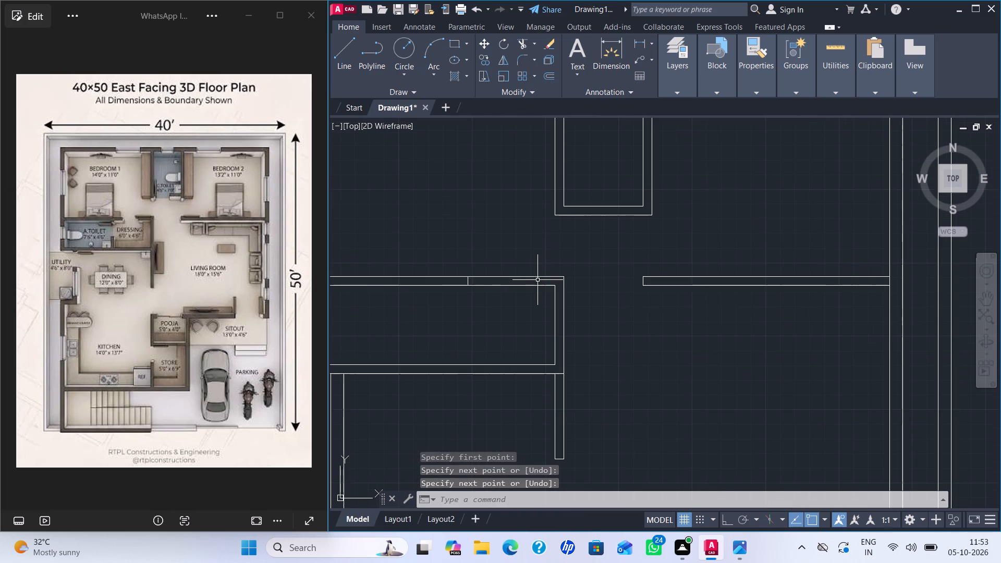
pyautogui.scroll(1, 523, 264)
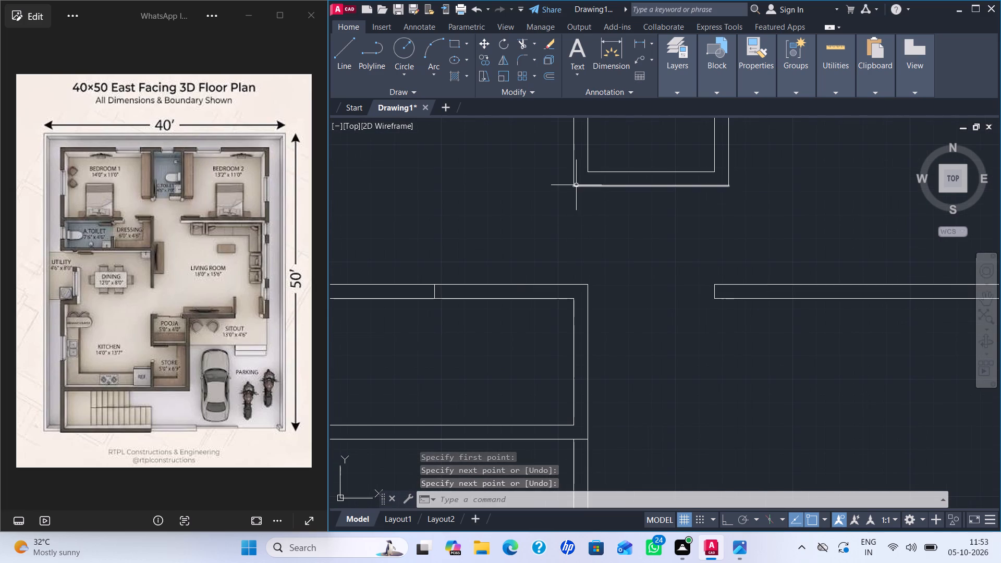
pyautogui.press('space')
pyautogui.click(524, 284)
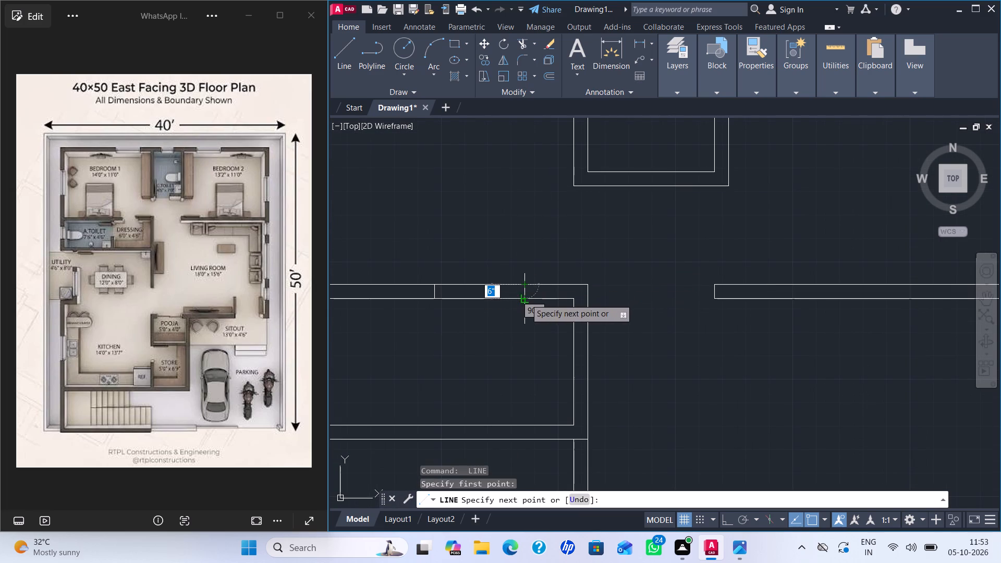
pyautogui.click(526, 299)
pyautogui.press('space')
# Trim the wall lines between the two jambs to open the doorway between Bedroom 1 and the dressing area.
pyautogui.press('t')
pyautogui.press('r')
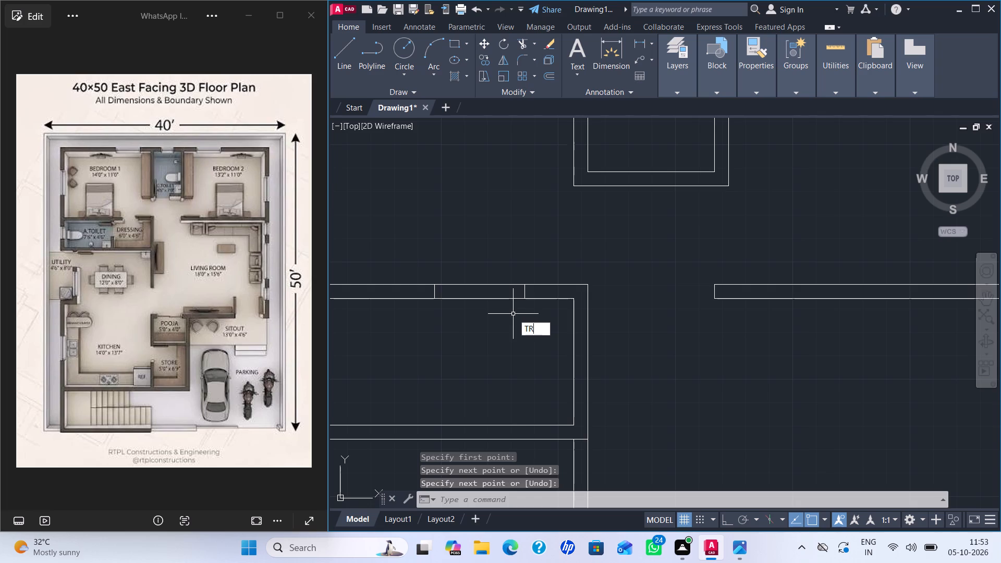
pyautogui.press('Return')
pyautogui.moveTo(478, 225); pyautogui.dragTo(472, 357)
pyautogui.scroll(-2, 483, 331)
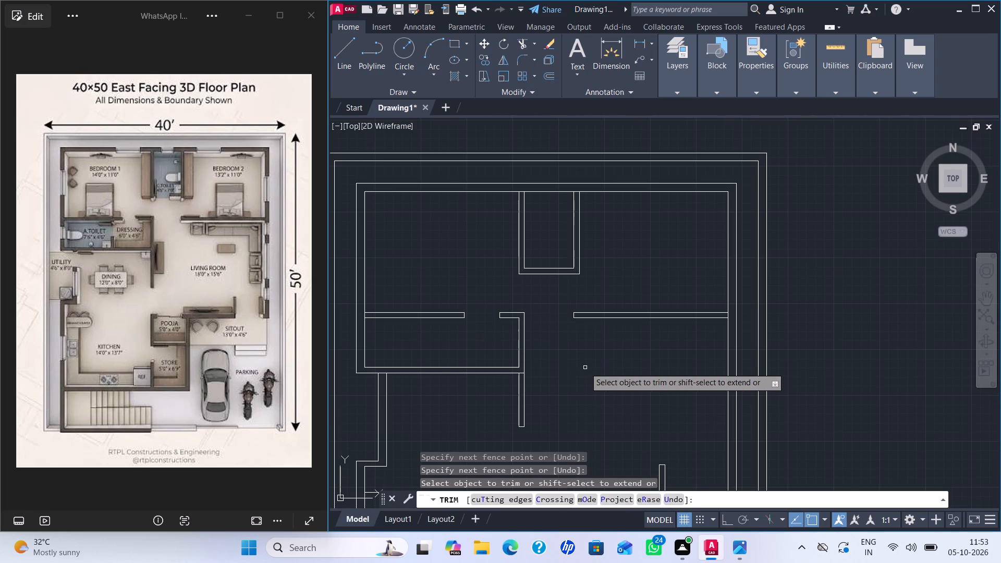
pyautogui.scroll(-1, 585, 368)
pyautogui.scroll(1, 587, 368)
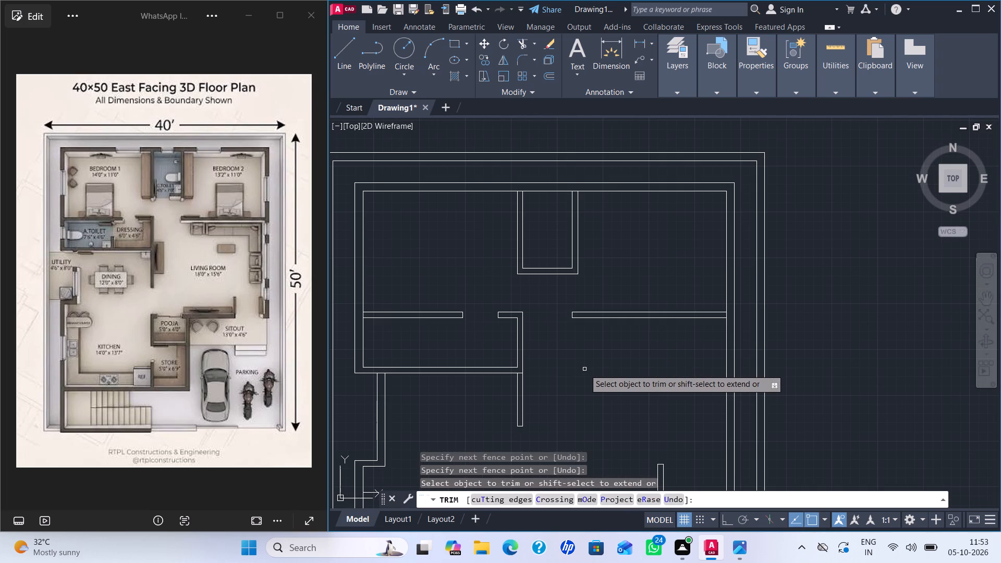
pyautogui.press('Escape')
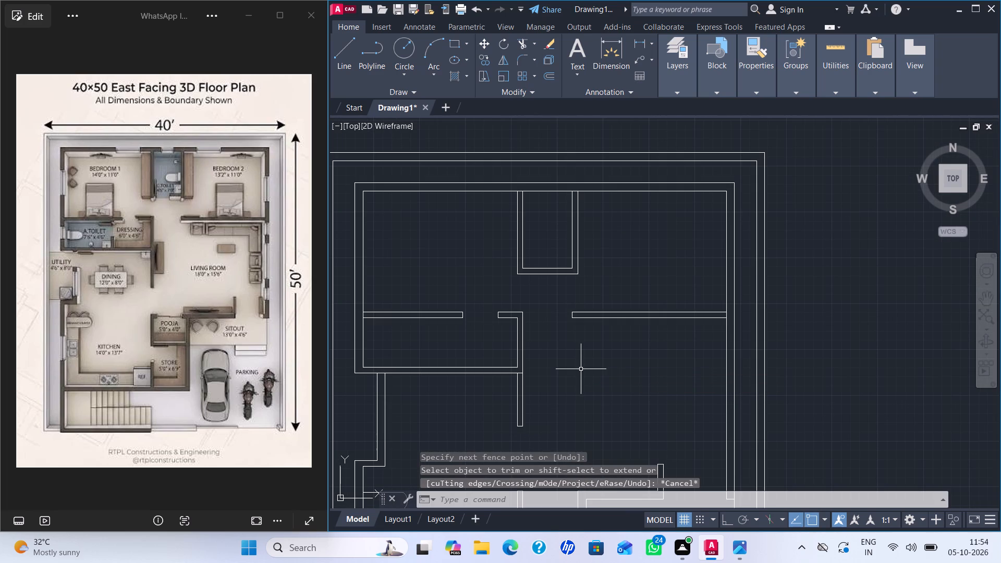
# Insert the Bed - Queen block from the DesignCenter's Home - Space Planner blocks, placing it just outside the plan's east boundary.
pyautogui.hotkey('ctrl', '2')
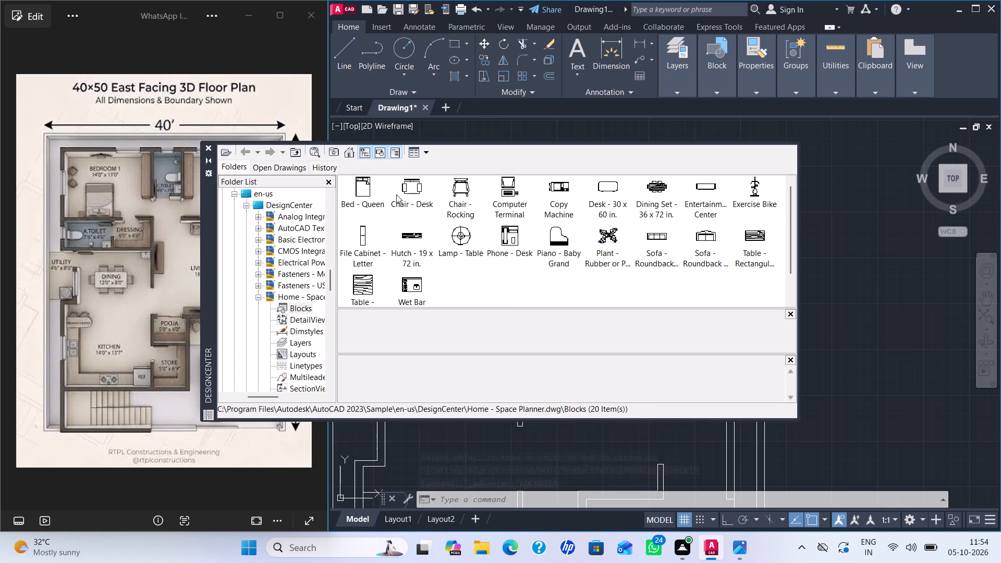
pyautogui.doubleClick(372, 192)
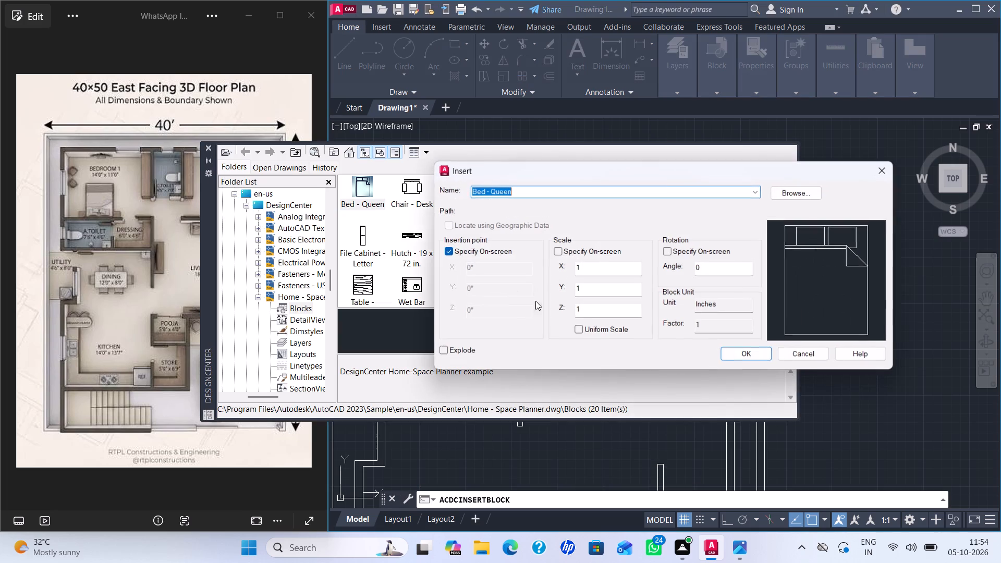
pyautogui.click(728, 352)
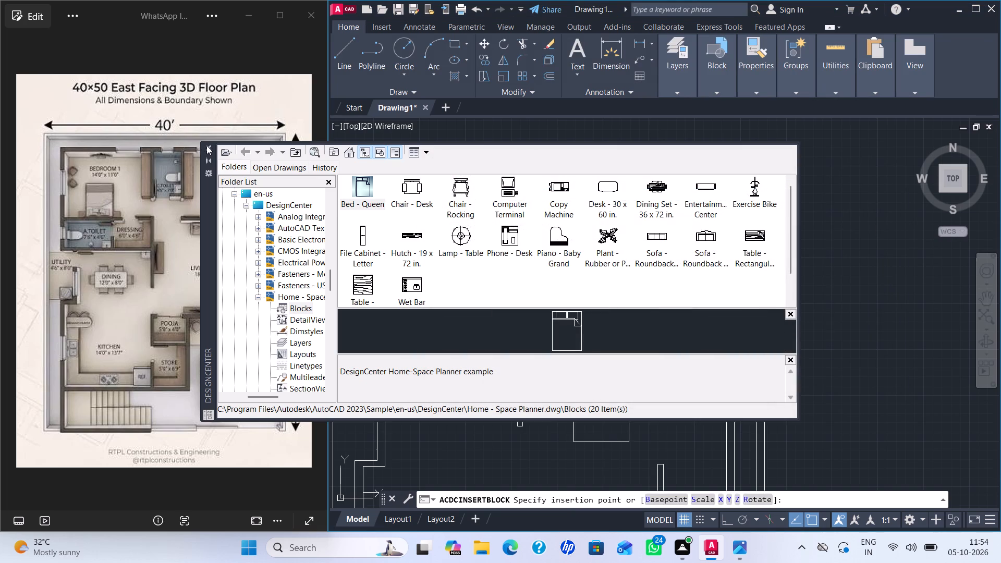
pyautogui.click(206, 145)
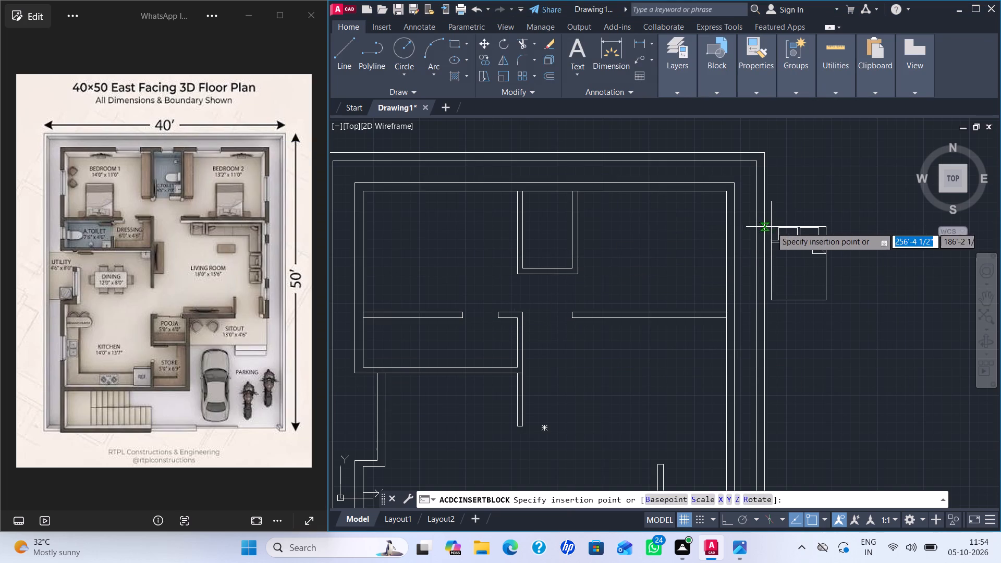
pyautogui.click(788, 230)
pyautogui.press('Escape')
# Rotate the queen bed 180° about its insertion corner so the pillows face south.
pyautogui.click(793, 231)
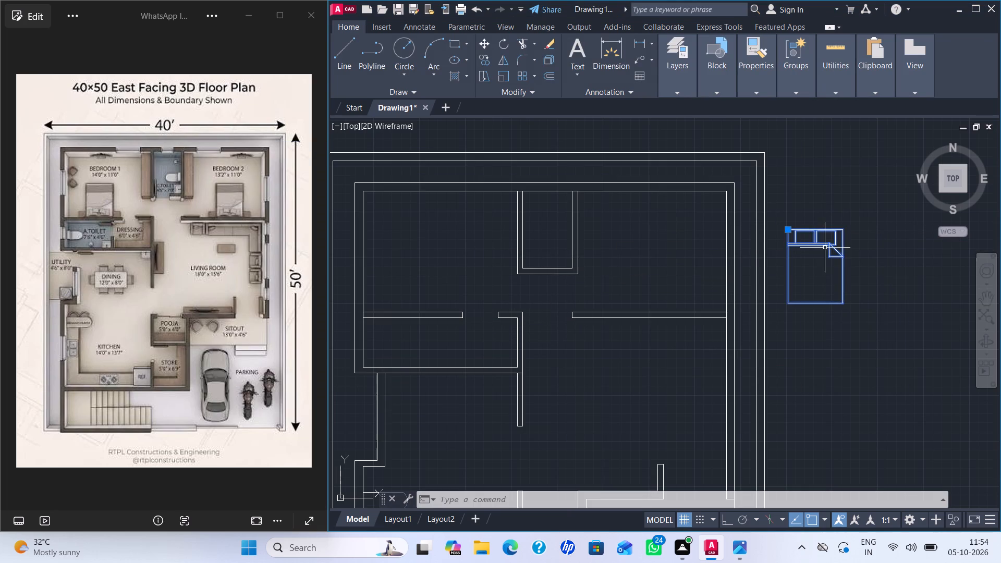
pyautogui.press('r')
pyautogui.press('o')
pyautogui.press('Return')
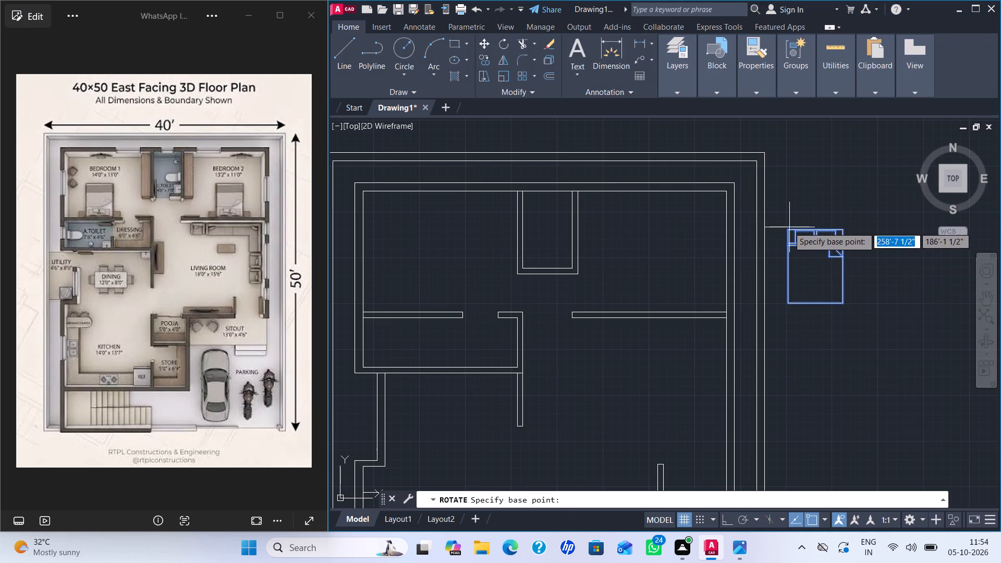
pyautogui.click(787, 230)
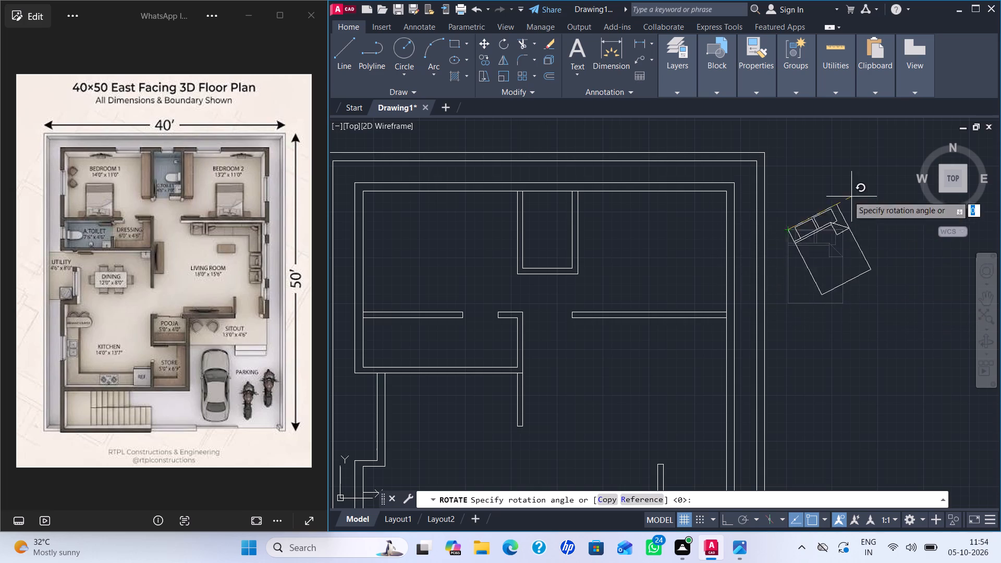
pyautogui.click(574, 229)
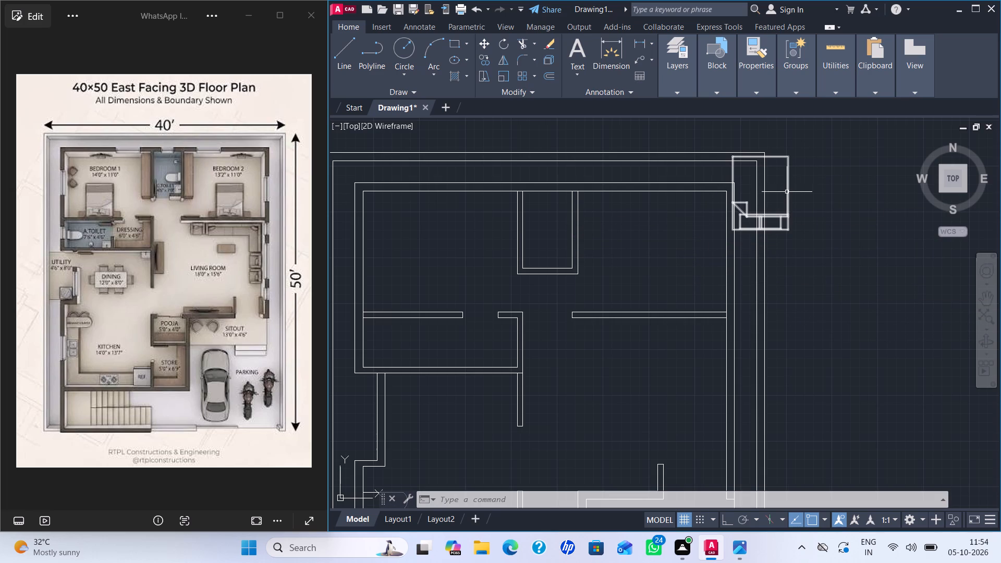
# Move the queen bed into Bedroom 1, with its headboard just north of the dressing area wall.
pyautogui.click(787, 192)
pyautogui.press('m')
pyautogui.press('Return')
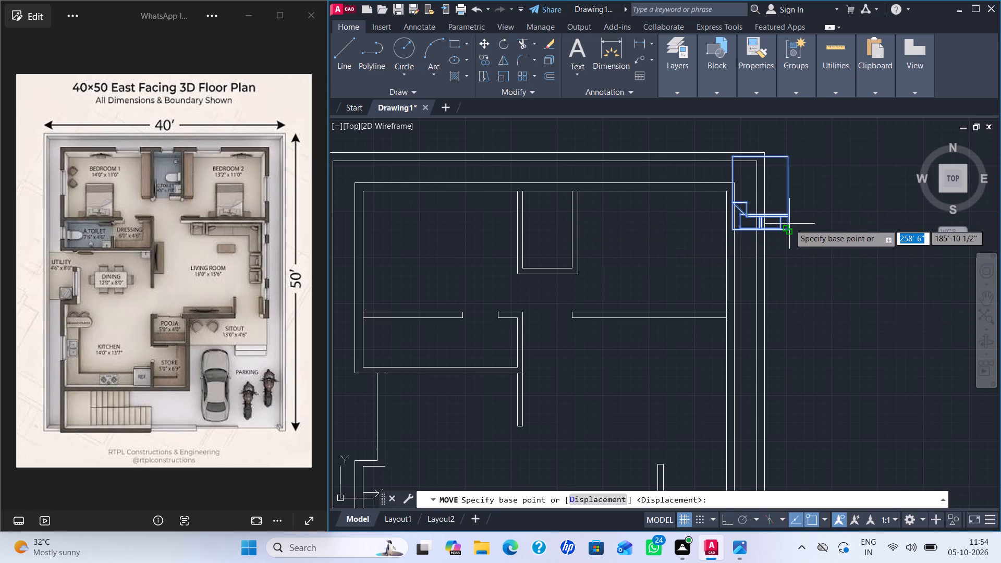
pyautogui.click(788, 224)
pyautogui.scroll(1, 443, 298)
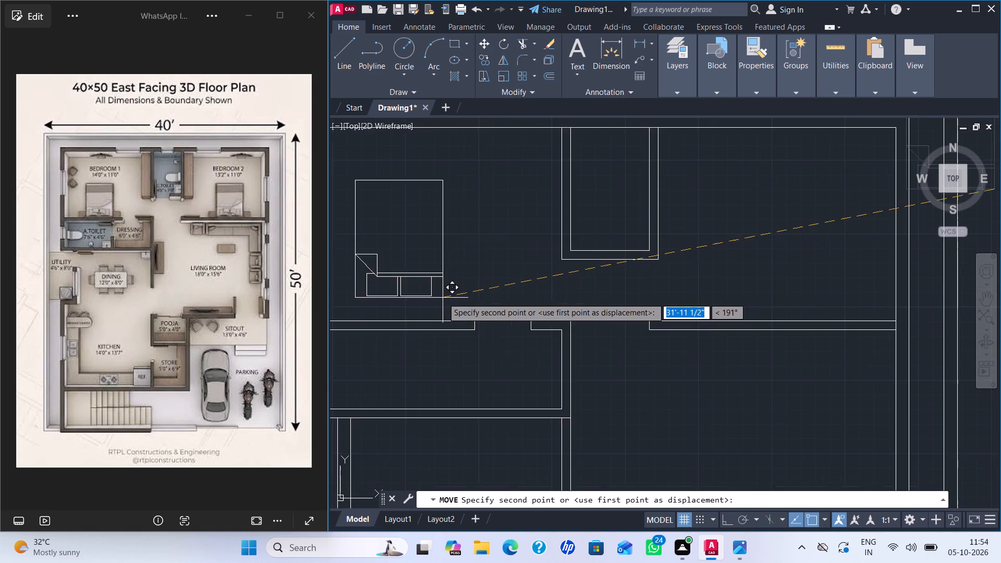
pyautogui.scroll(1, 443, 298)
pyautogui.moveTo(446, 314); pyautogui.dragTo(527, 290, button='middle')
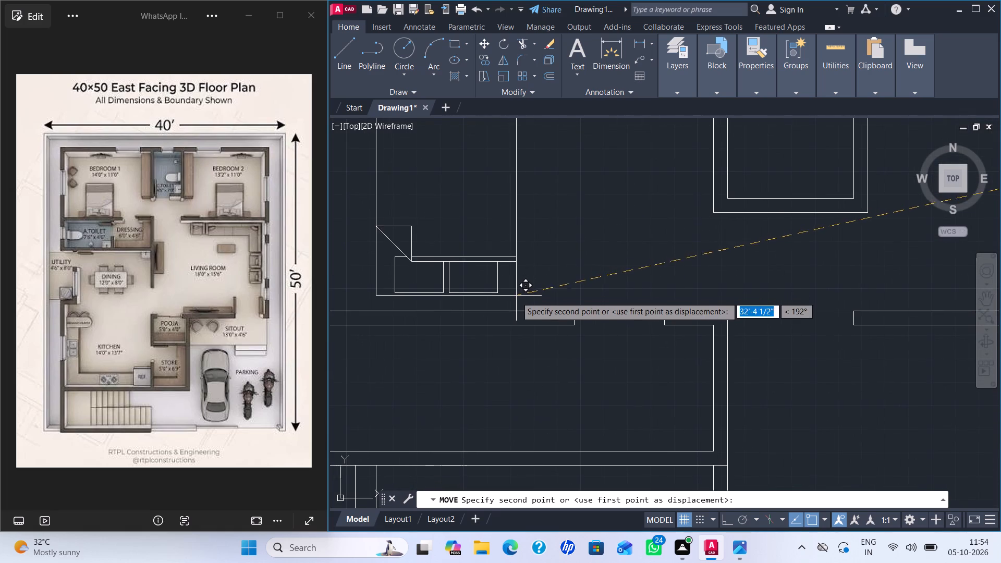
pyautogui.click(516, 303)
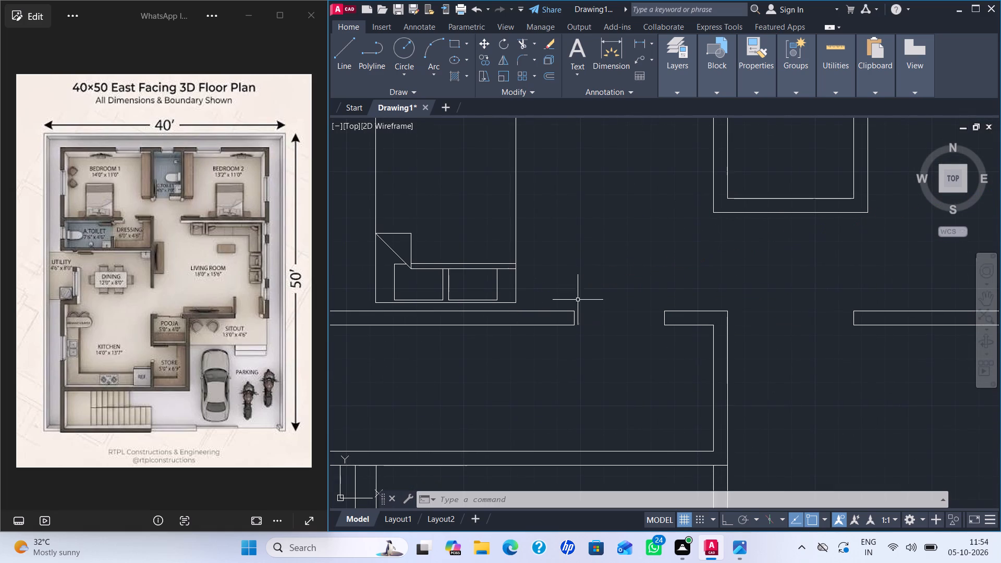
# With ortho on, draw Bedroom 1's wardrobe outline against the common toilet's west wall, about 1'-5" deep and 7' long.
pyautogui.scroll(-2, 593, 293)
pyautogui.moveTo(603, 277); pyautogui.dragTo(629, 291, button='middle')
pyautogui.moveTo(617, 272); pyautogui.dragTo(569, 323, button='middle')
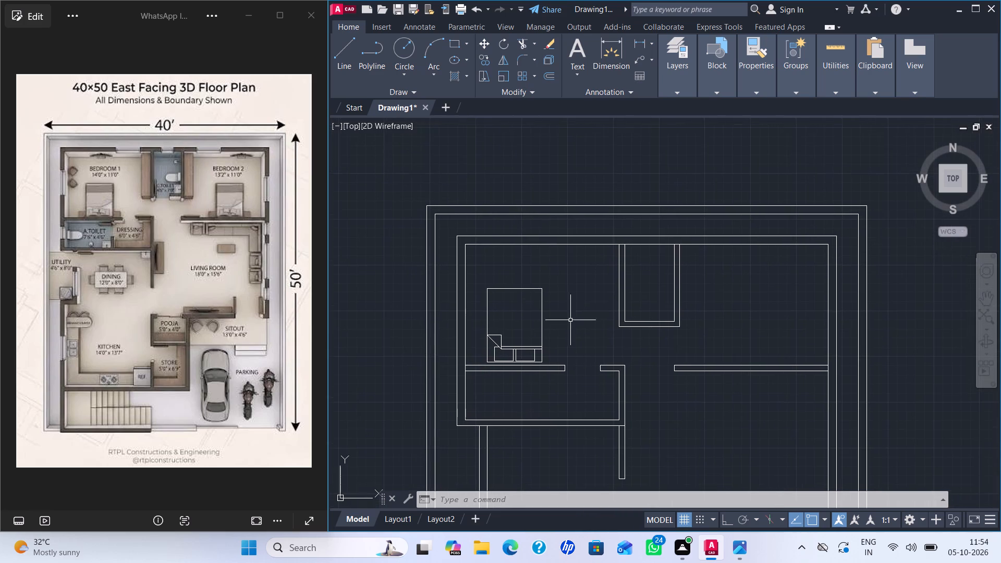
pyautogui.press('l')
pyautogui.press('Return')
pyautogui.scroll(2, 590, 296)
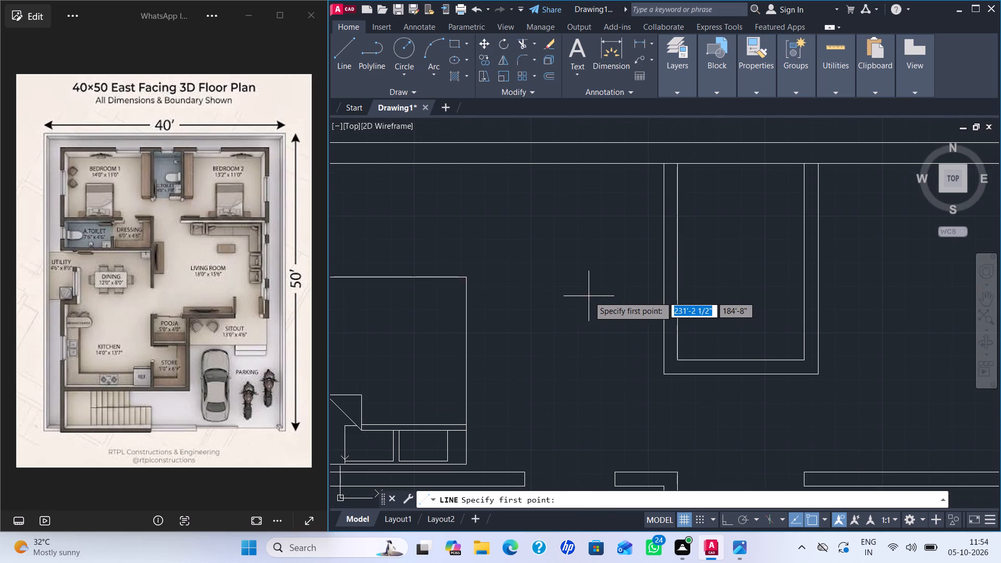
pyautogui.moveTo(587, 298); pyautogui.dragTo(541, 342, button='middle')
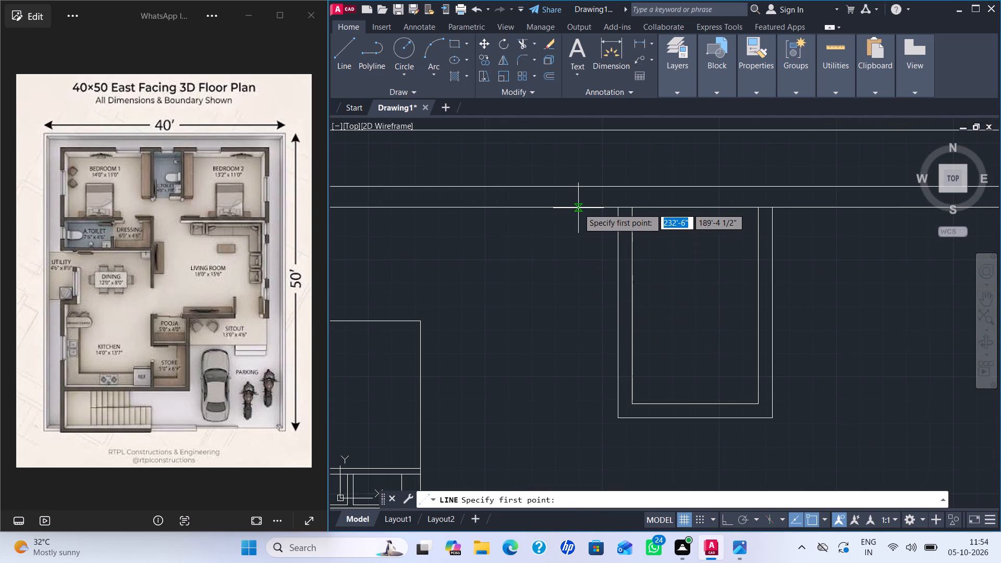
pyautogui.click(578, 208)
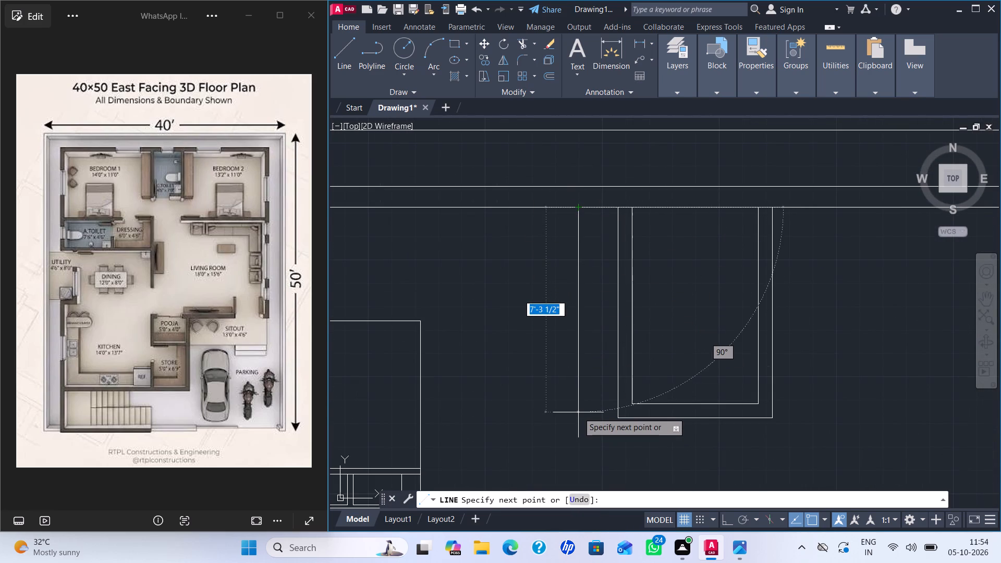
pyautogui.press('F8')
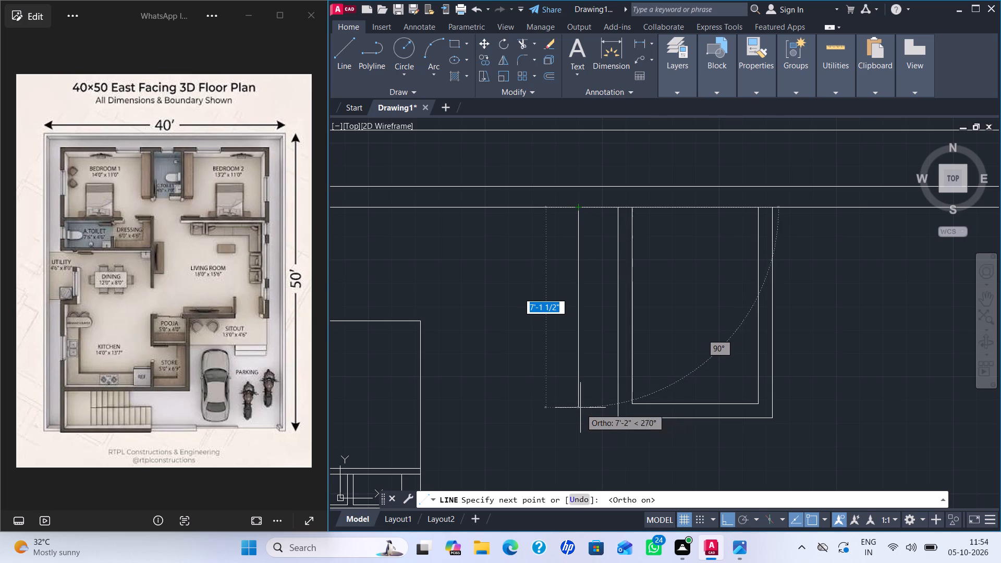
pyautogui.scroll(2, 581, 402)
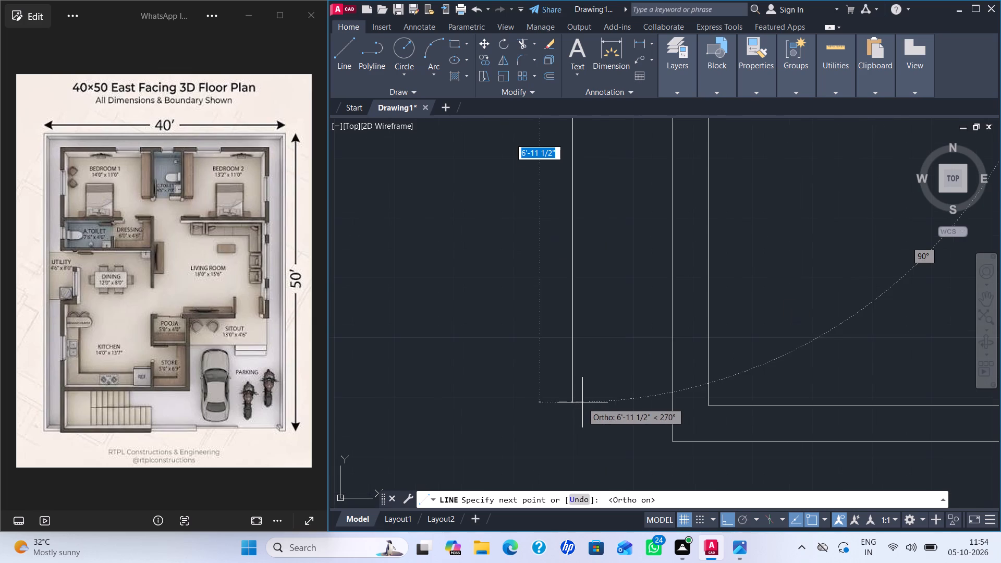
pyautogui.click(581, 406)
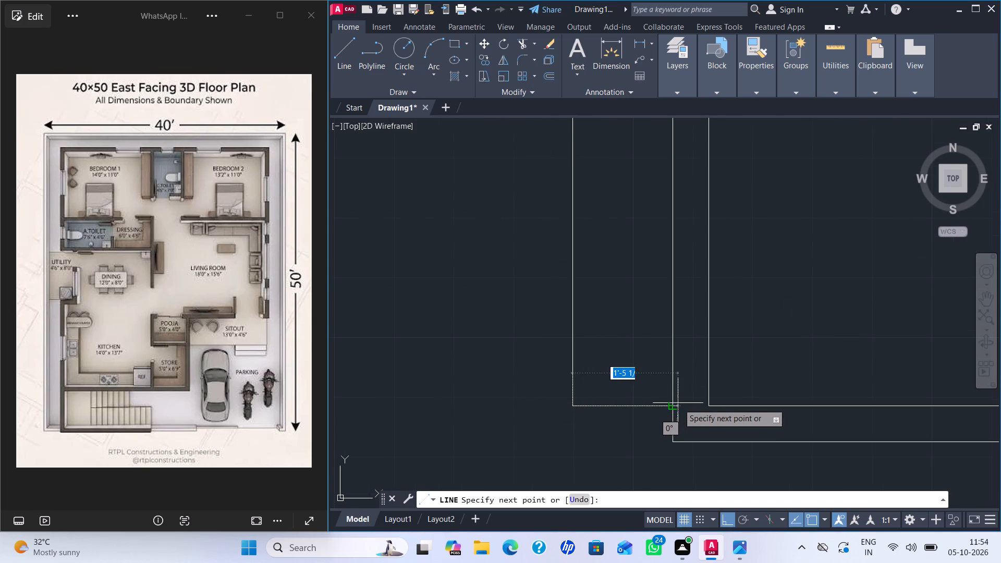
pyautogui.click(673, 406)
pyautogui.press('space')
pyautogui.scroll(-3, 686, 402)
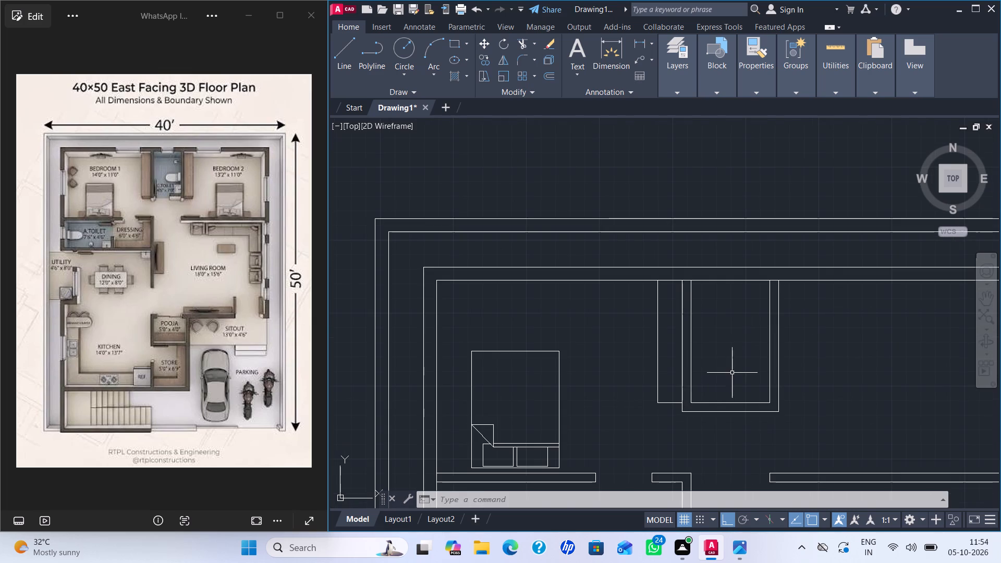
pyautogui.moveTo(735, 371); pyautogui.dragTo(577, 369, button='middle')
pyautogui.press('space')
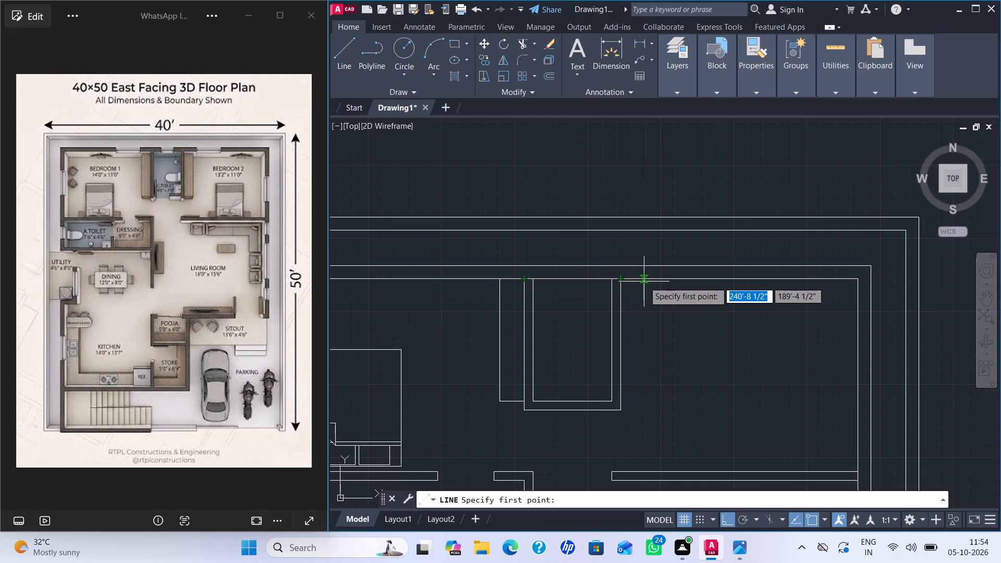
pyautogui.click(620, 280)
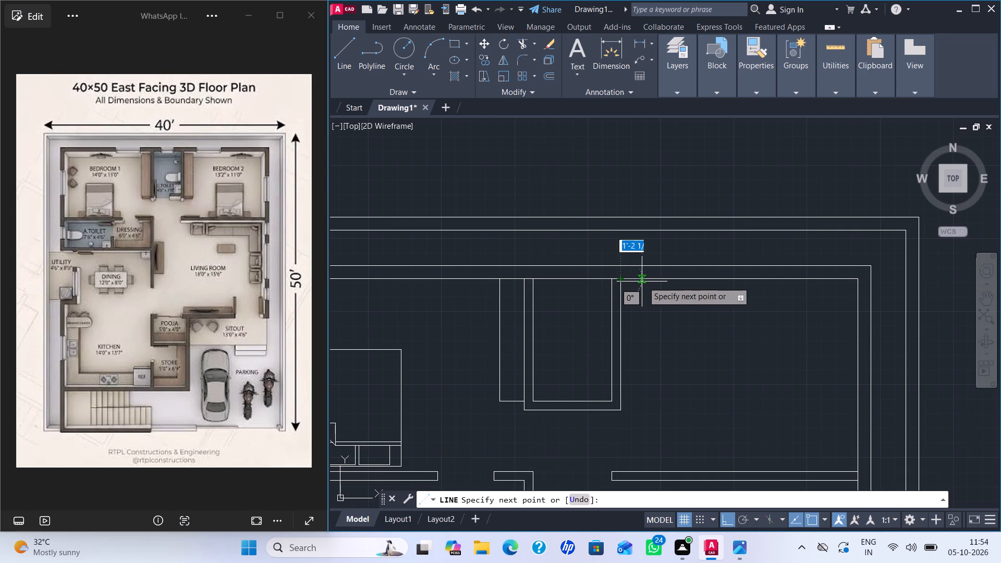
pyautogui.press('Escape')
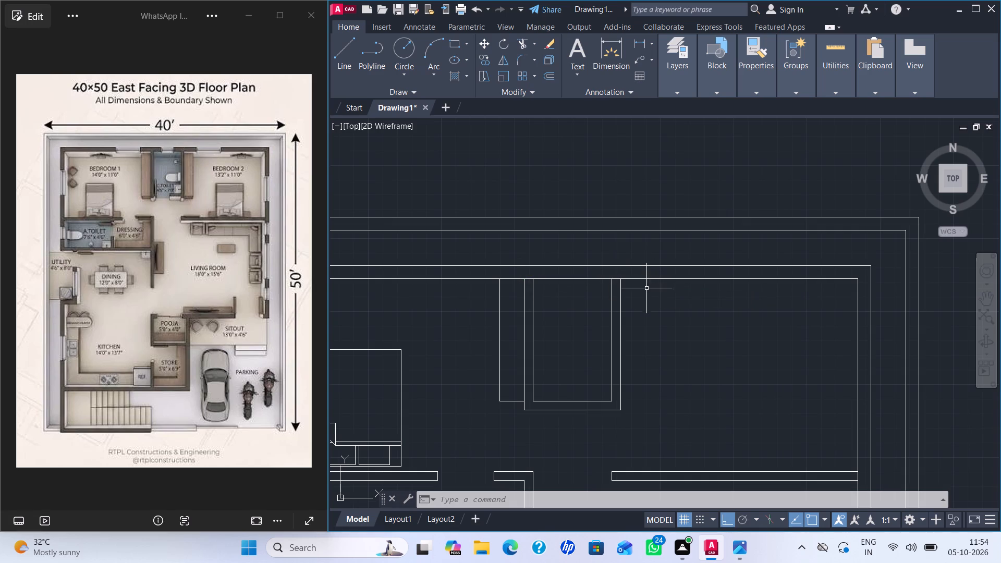
# Draw Bedroom 2's wardrobe outline against the common toilet's east wall, about 1'-2" deep, running up to the north wall.
pyautogui.press('space')
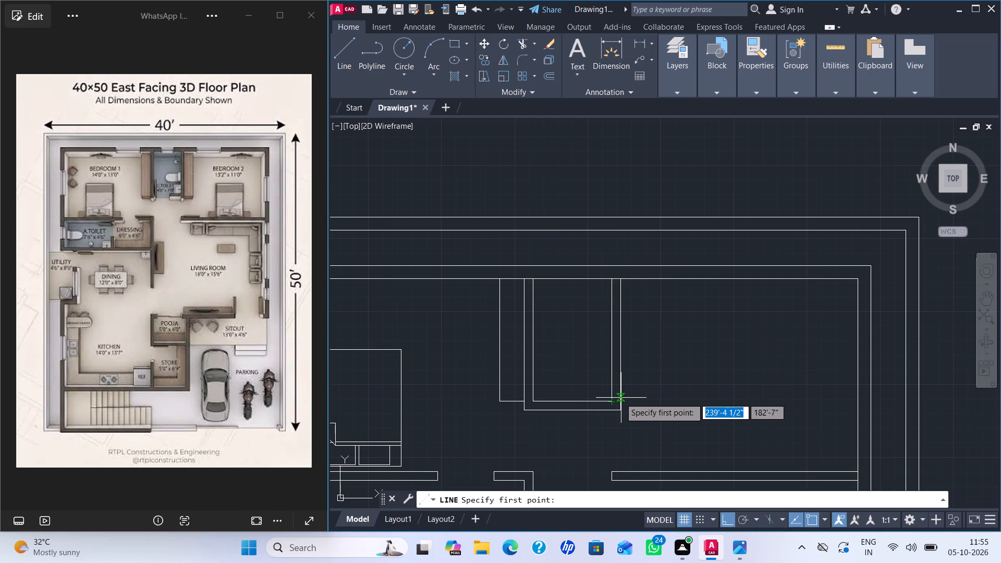
pyautogui.scroll(3, 620, 401)
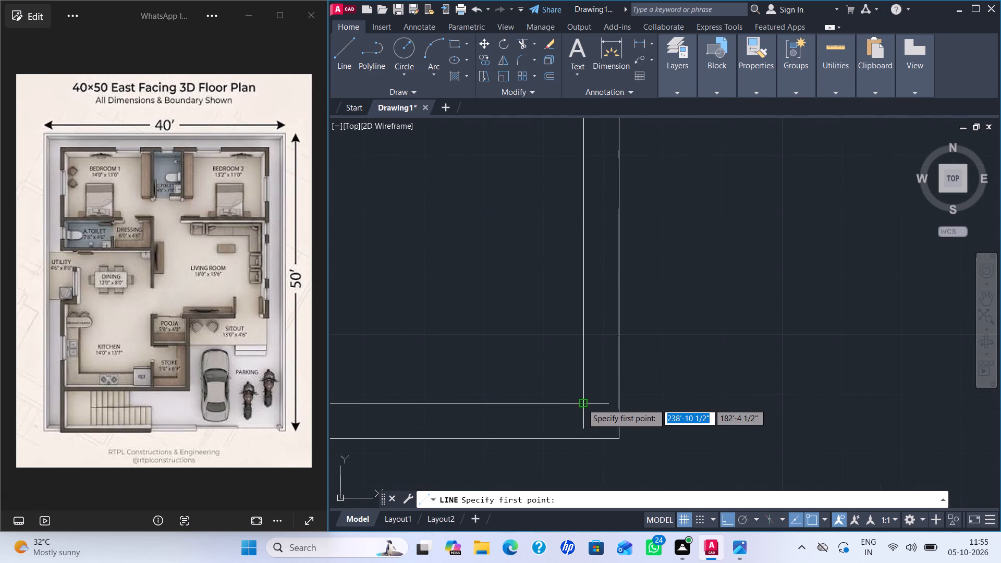
pyautogui.click(621, 403)
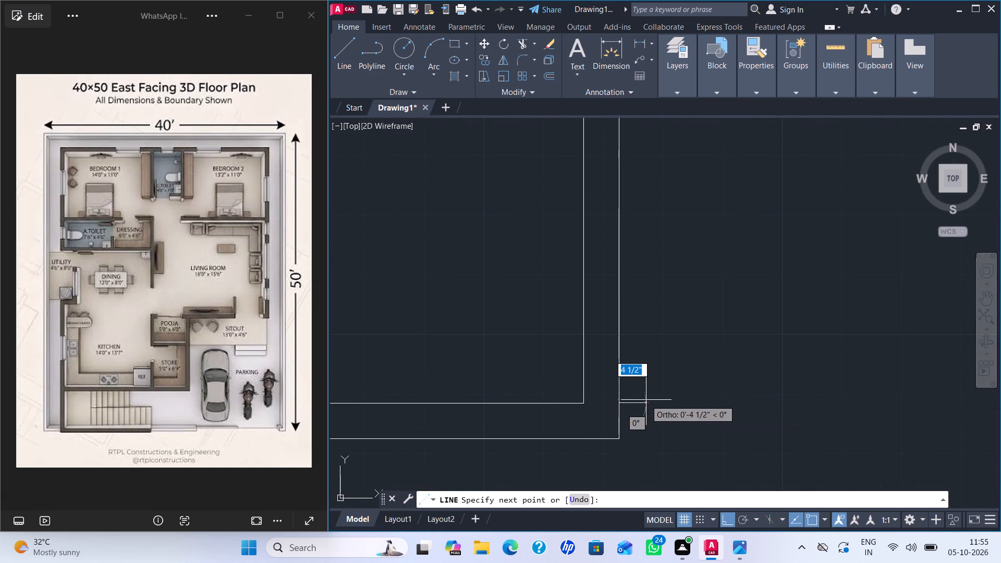
pyautogui.scroll(-2, 661, 398)
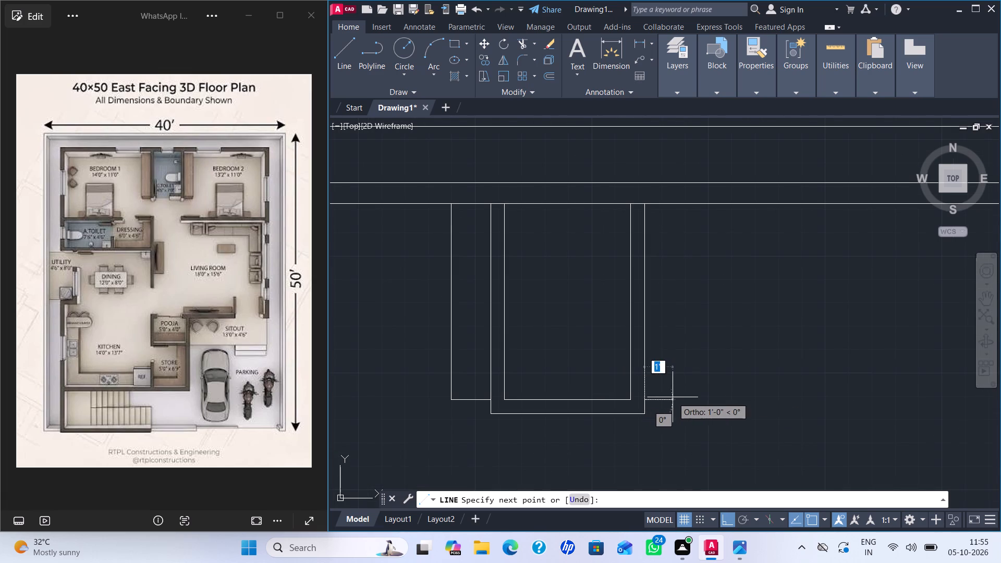
pyautogui.click(678, 398)
pyautogui.click(676, 205)
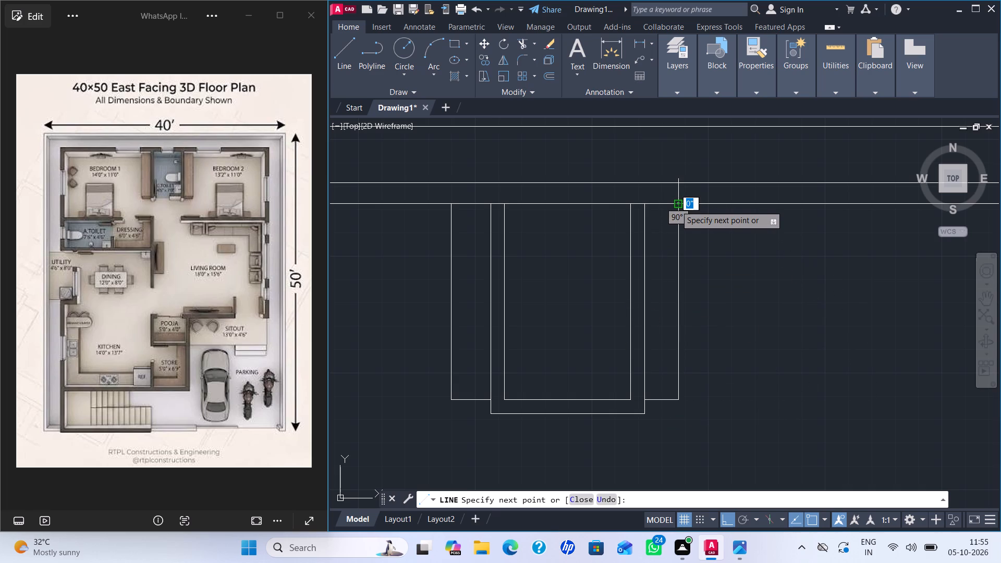
pyautogui.press('Escape')
# Move the west front line of Bedroom 1's wardrobe about 3" east, making the wardrobe shallower.
pyautogui.scroll(-1, 726, 357)
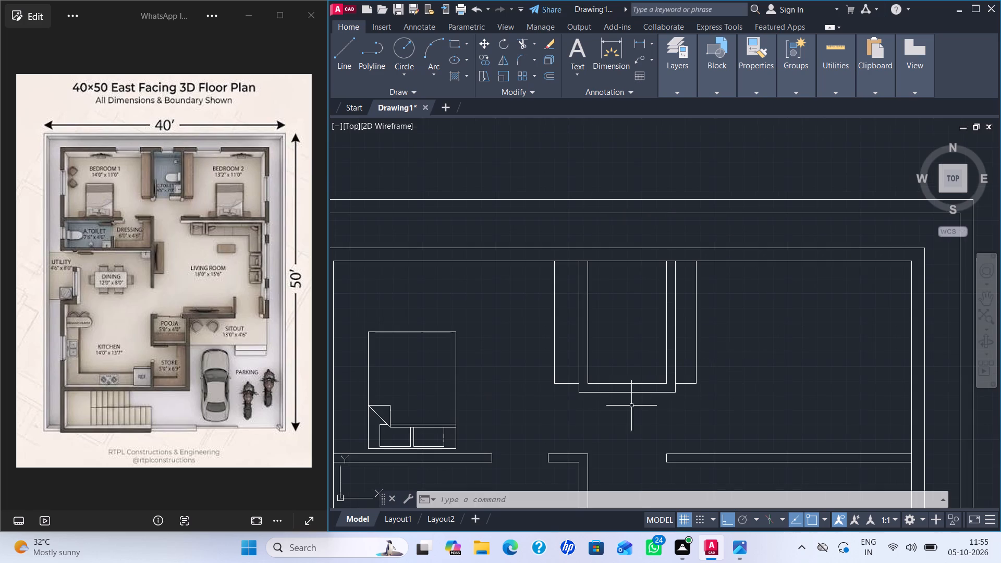
pyautogui.scroll(2, 602, 406)
pyautogui.click(480, 239)
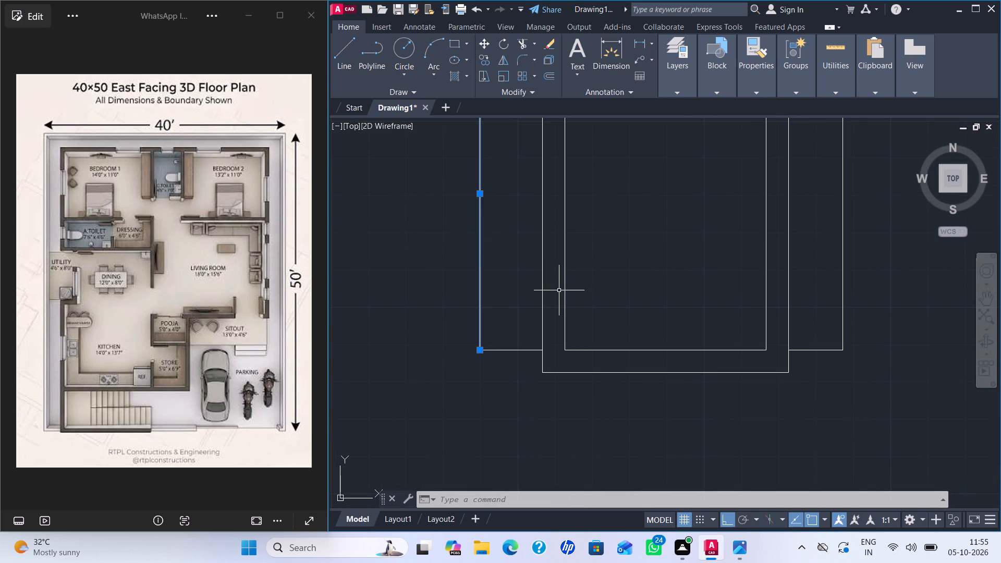
pyautogui.press('m')
pyautogui.press('Return')
pyautogui.click(481, 350)
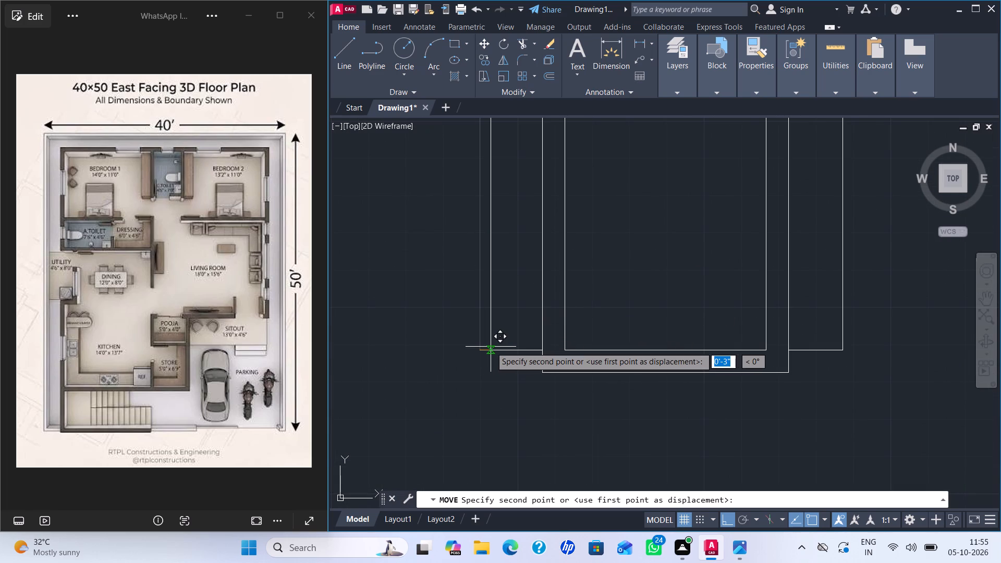
pyautogui.click(491, 347)
# Trim the stub of the Bedroom 1 wardrobe's south edge that projects west of its front line.
pyautogui.scroll(-1, 526, 311)
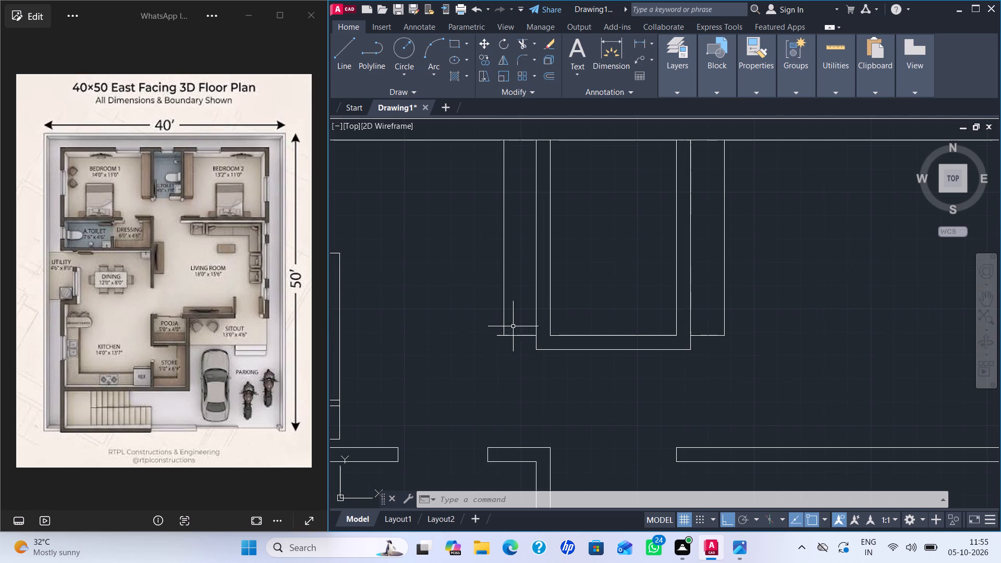
pyautogui.press('t')
pyautogui.press('r')
pyautogui.press('Return')
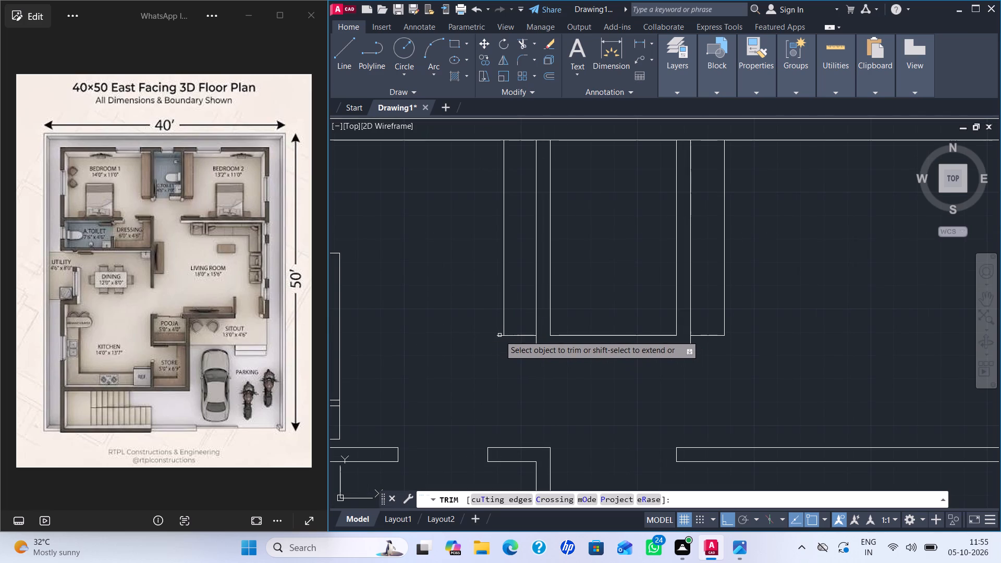
pyautogui.moveTo(498, 335); pyautogui.dragTo(498, 340)
pyautogui.scroll(-1, 567, 369)
pyautogui.moveTo(670, 381); pyautogui.dragTo(650, 339, button='middle')
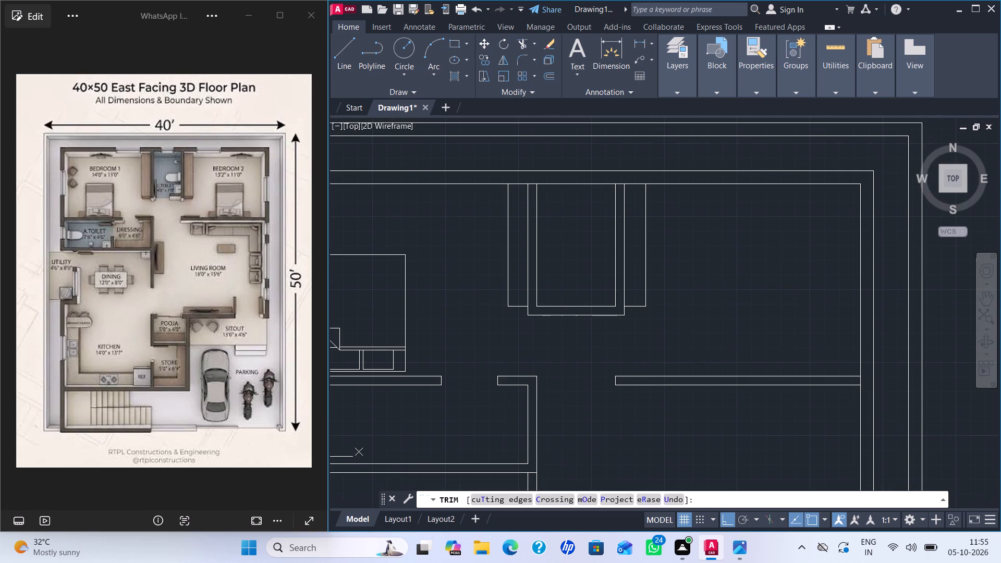
pyautogui.moveTo(683, 359); pyautogui.dragTo(680, 338, button='middle')
pyautogui.scroll(-1, 686, 322)
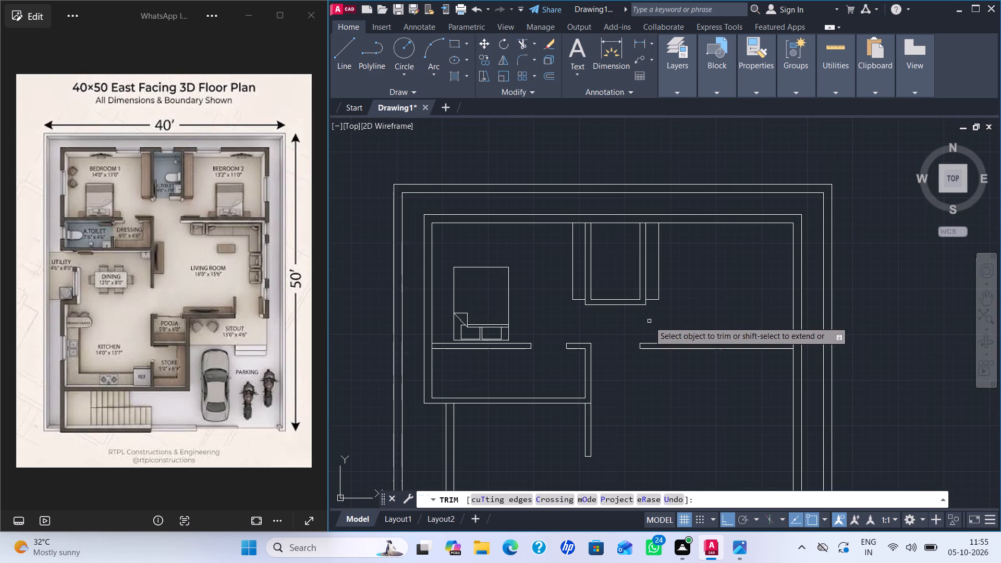
pyautogui.press('Escape')
pyautogui.press('Escape')
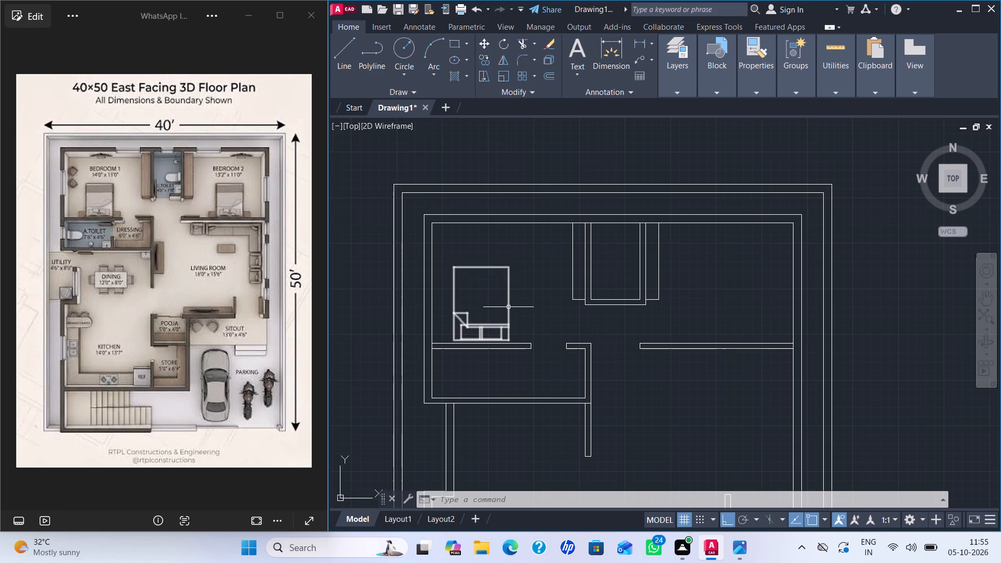
# Copy the queen bed about 22'-10" due east into Bedroom 2, keeping it just north of the bedroom's south wall.
pyautogui.click(508, 307)
pyautogui.press('c')
pyautogui.press('o')
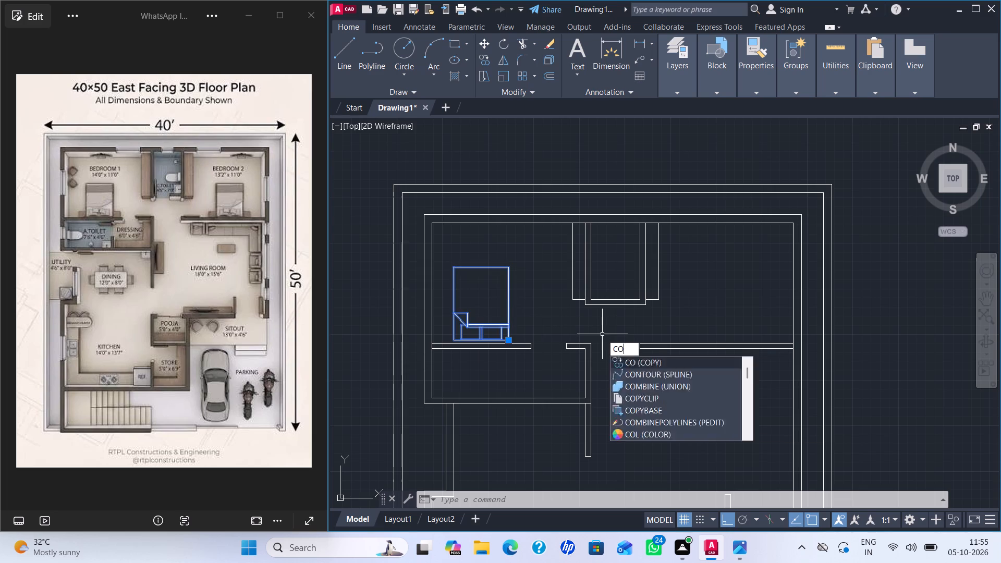
pyautogui.press('Return')
pyautogui.moveTo(507, 336); pyautogui.dragTo(512, 336)
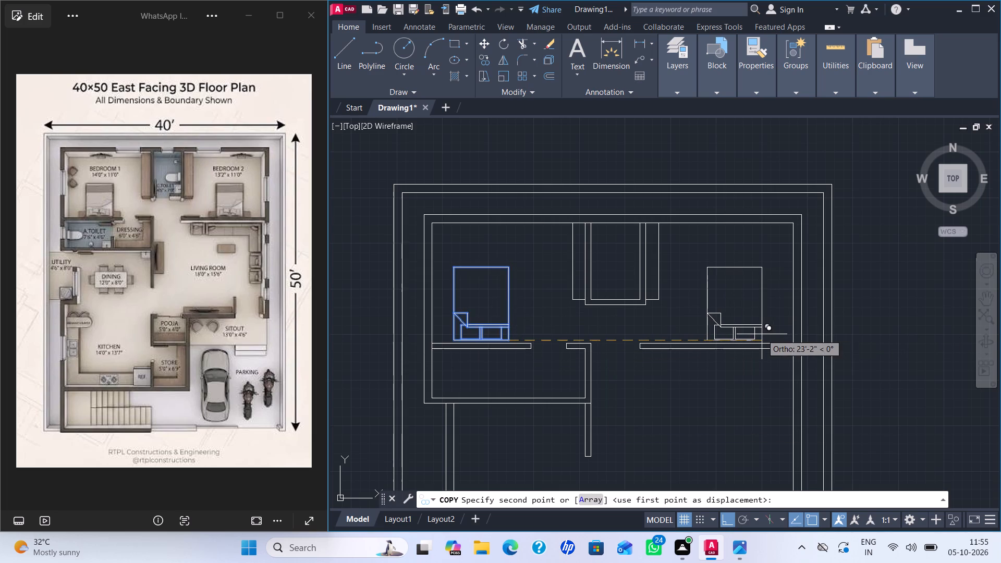
pyautogui.scroll(2, 762, 334)
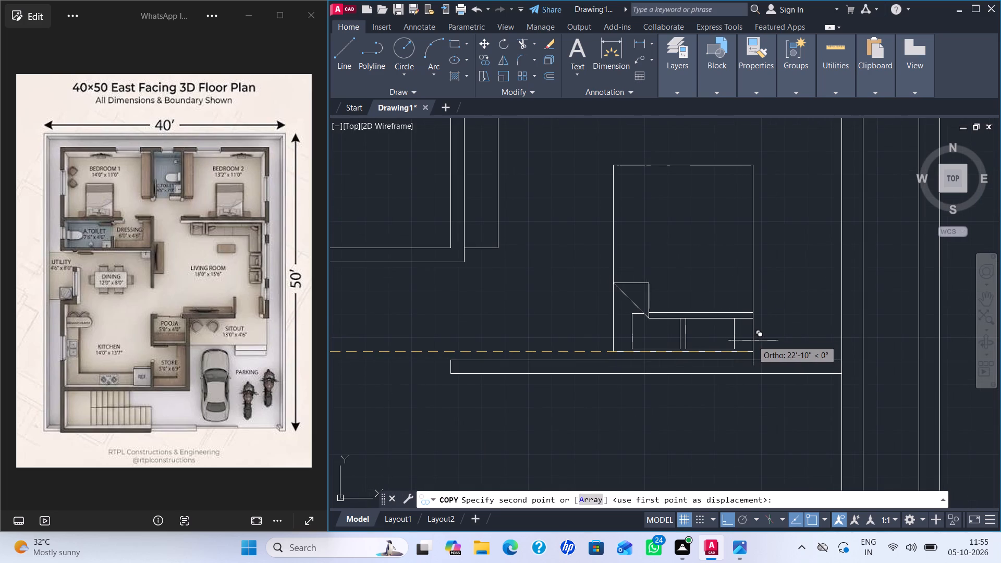
pyautogui.click(753, 341)
pyautogui.scroll(-3, 774, 351)
pyautogui.press('Escape')
pyautogui.press('Escape')
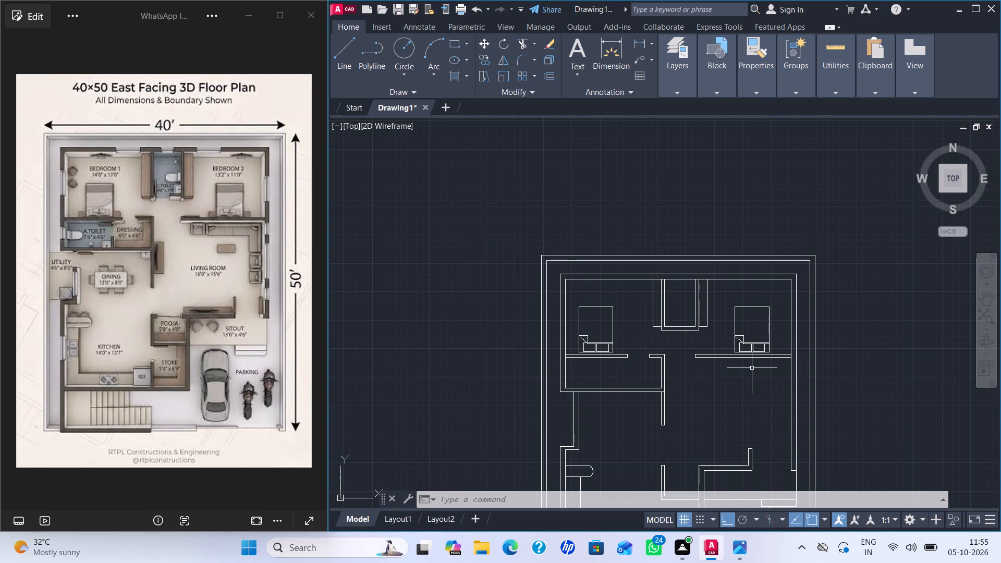
# Draw two vertical jamb lines across the 6" south wall of the common toilet, one near its west end and one near mid-wall.
pyautogui.scroll(-1, 751, 368)
pyautogui.moveTo(752, 372); pyautogui.dragTo(703, 340, button='middle')
pyautogui.scroll(1, 718, 360)
pyautogui.moveTo(711, 362); pyautogui.dragTo(654, 256, button='middle')
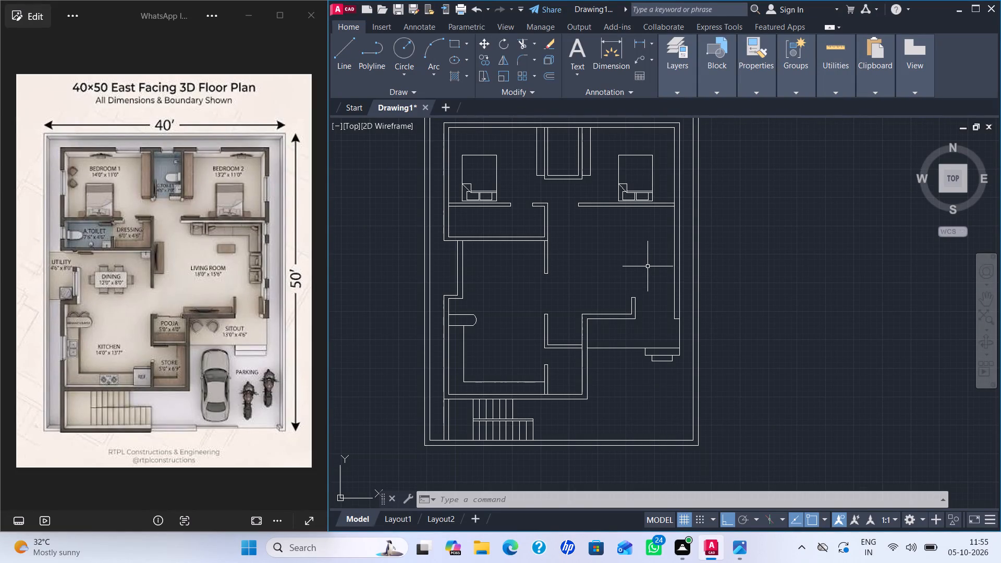
pyautogui.moveTo(630, 251); pyautogui.dragTo(644, 319, button='middle')
pyautogui.scroll(3, 579, 250)
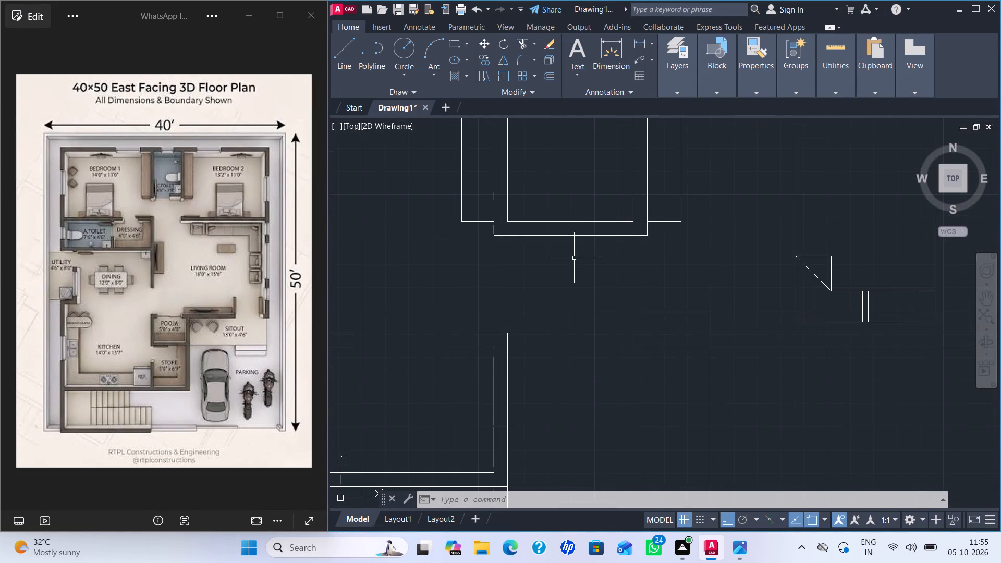
pyautogui.press('l')
pyautogui.press('Return')
pyautogui.scroll(2, 522, 225)
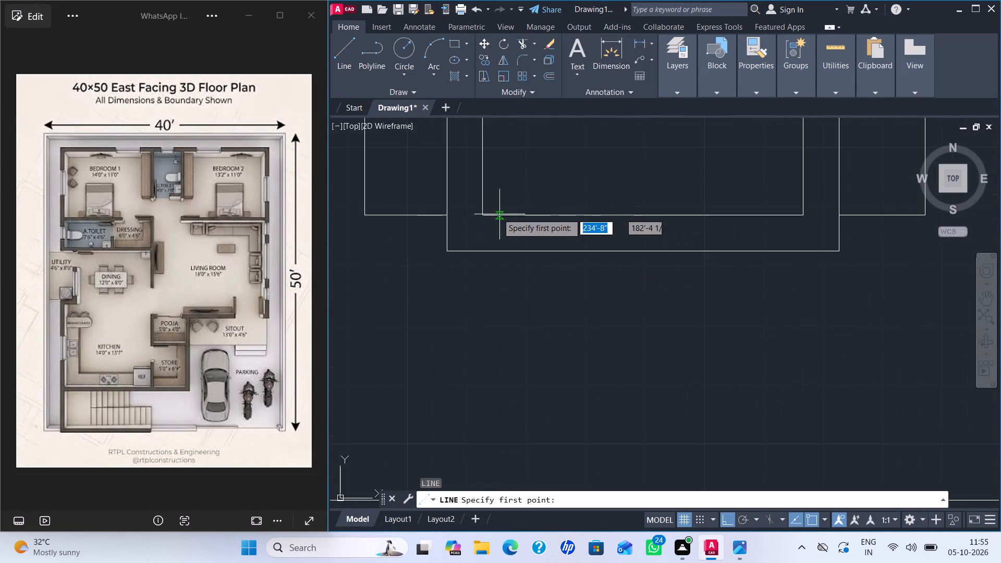
pyautogui.click(498, 217)
pyautogui.click(498, 251)
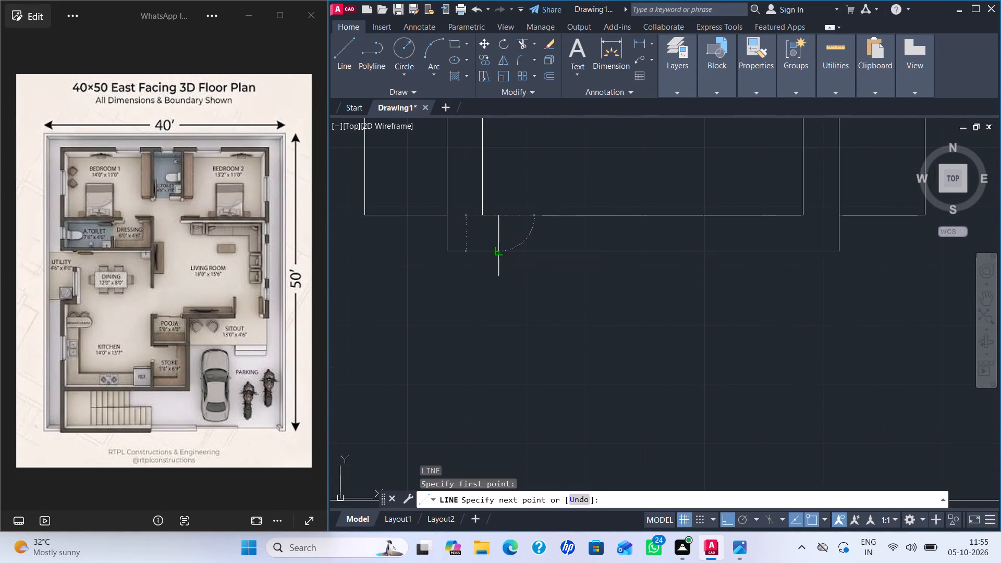
pyautogui.press('space')
pyautogui.press('space')
pyautogui.click(633, 216)
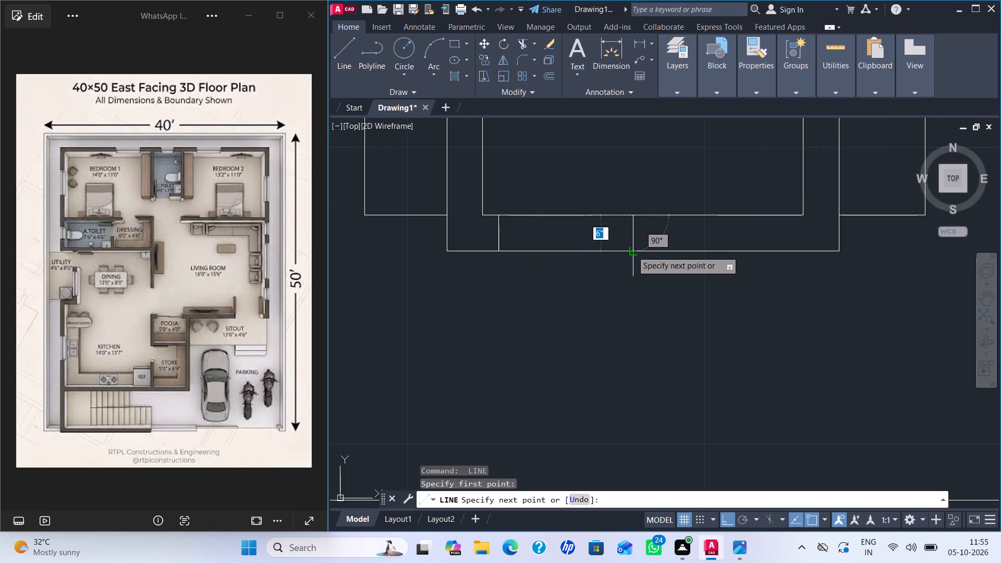
pyautogui.click(632, 252)
pyautogui.press('space')
# Trim both south wall lines of the common toilet between the two jamb lines to open the doorway.
pyautogui.press('t')
pyautogui.press('r')
pyautogui.press('Return')
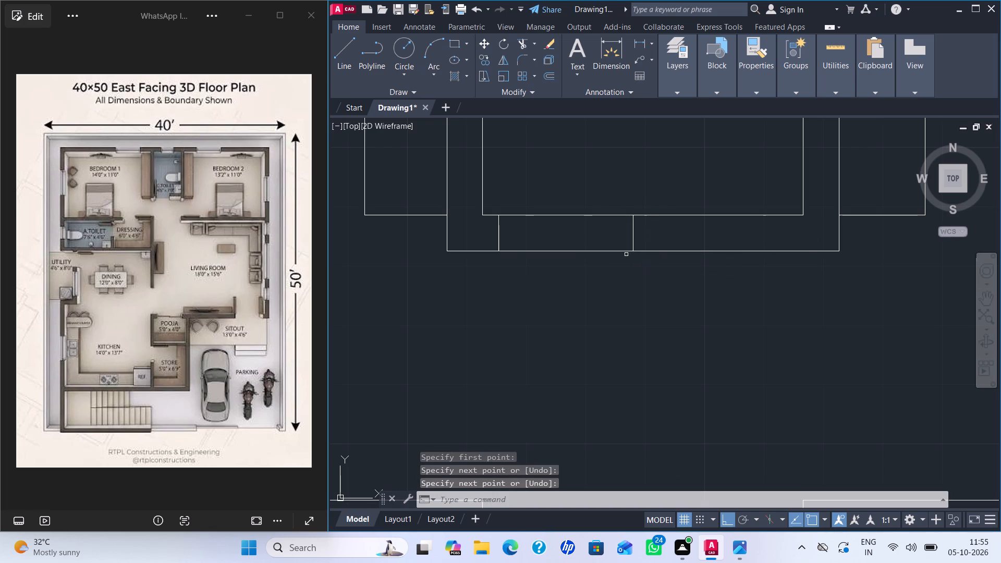
pyautogui.moveTo(580, 181); pyautogui.dragTo(588, 335)
pyautogui.scroll(-2, 590, 321)
pyautogui.scroll(-1, 655, 335)
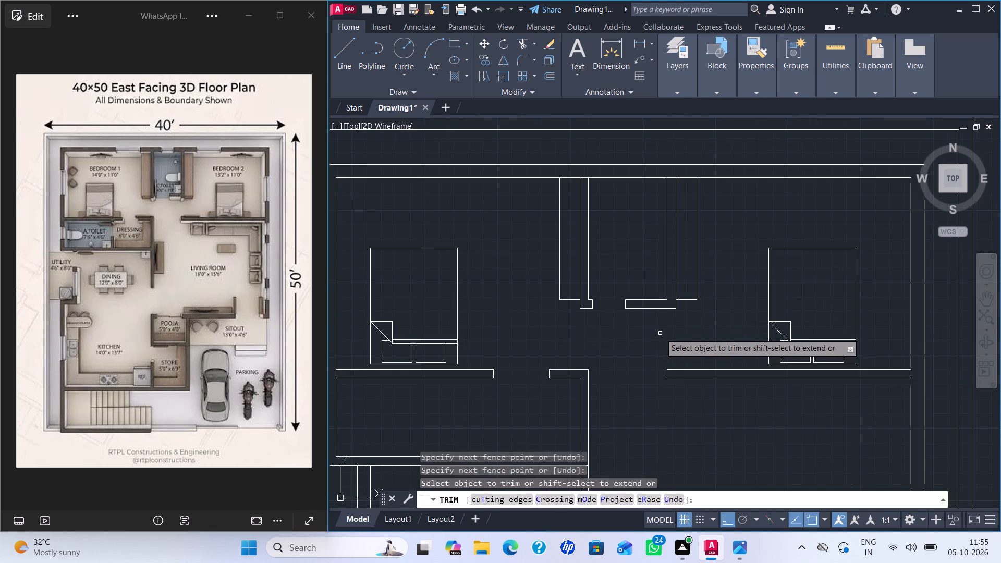
pyautogui.moveTo(657, 335); pyautogui.dragTo(605, 366, button='middle')
pyautogui.press('Escape')
pyautogui.press('Escape')
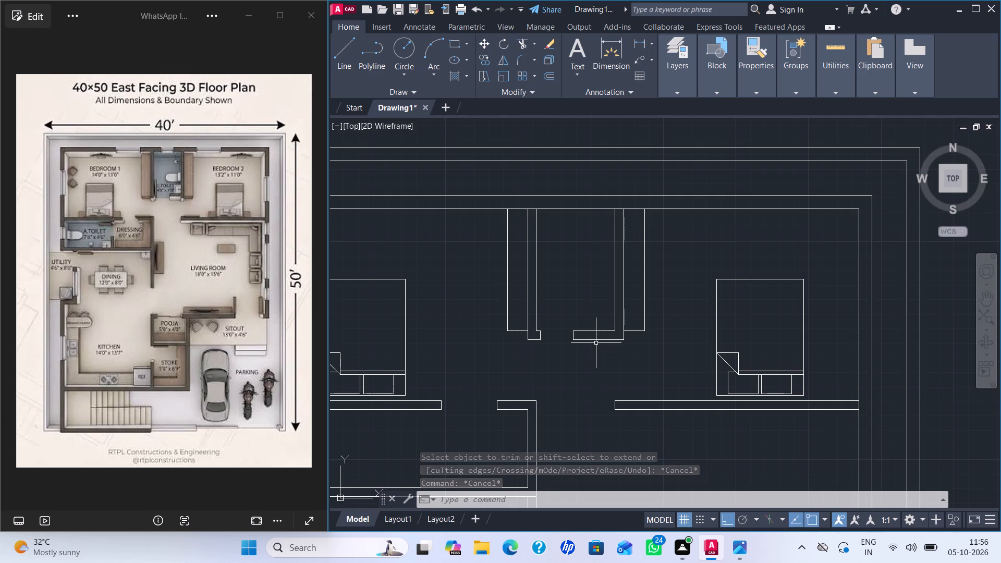
# Insert the Toilet - Imperial block in Bedroom 2's open area and set its view to Elongated (Plan).
pyautogui.hotkey('ctrl', '2')
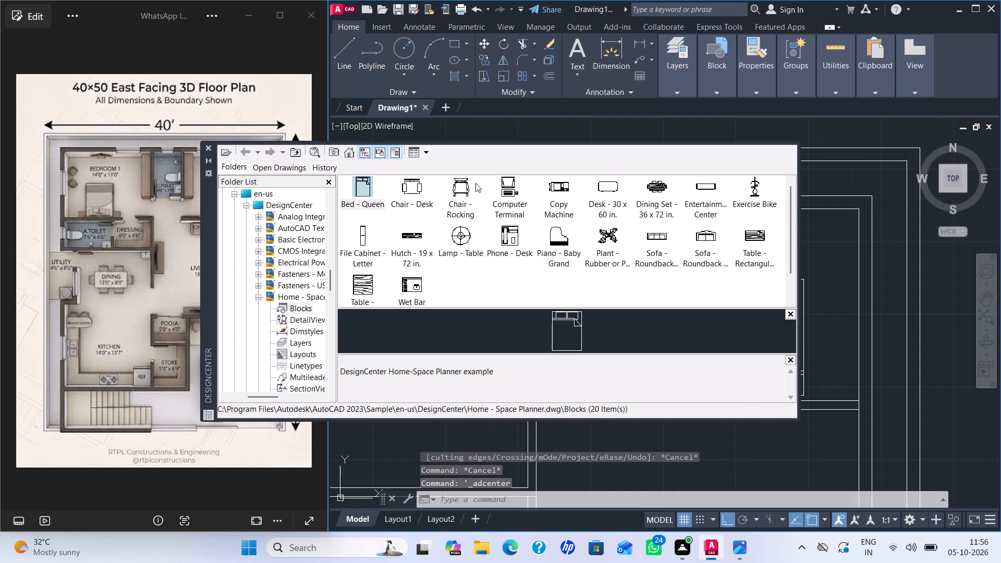
pyautogui.click(203, 147)
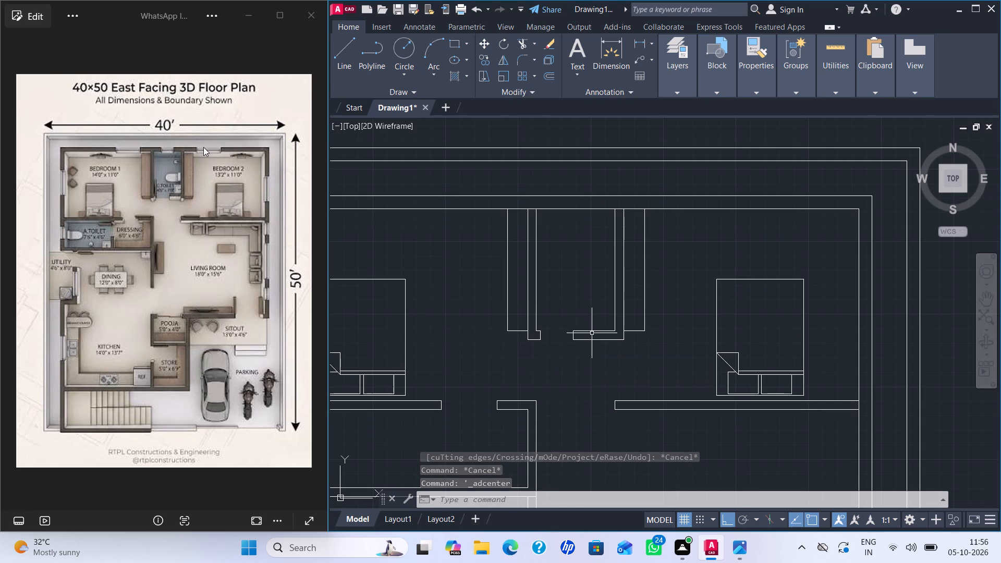
pyautogui.hotkey('ctrl', '3')
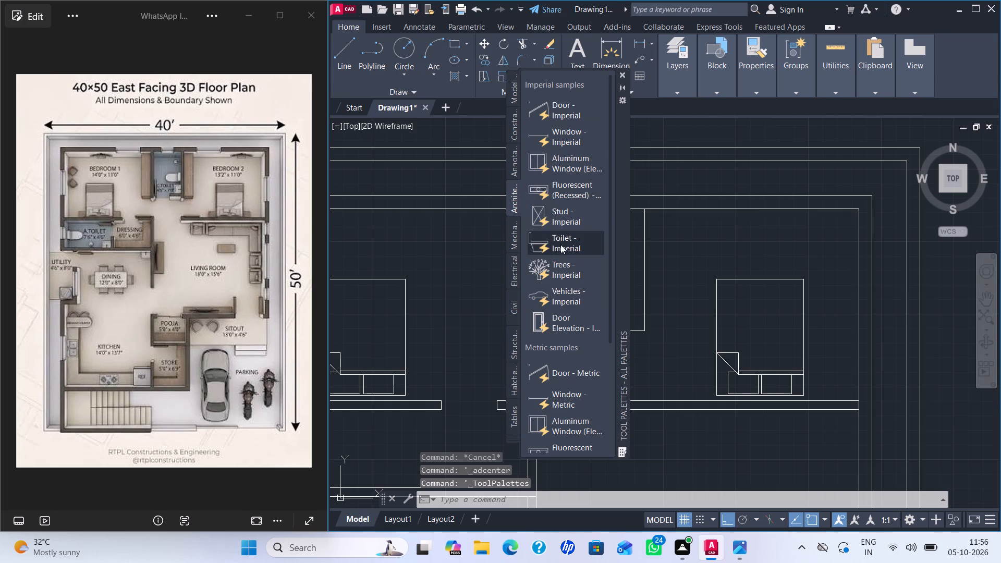
pyautogui.doubleClick(562, 241)
pyautogui.click(692, 269)
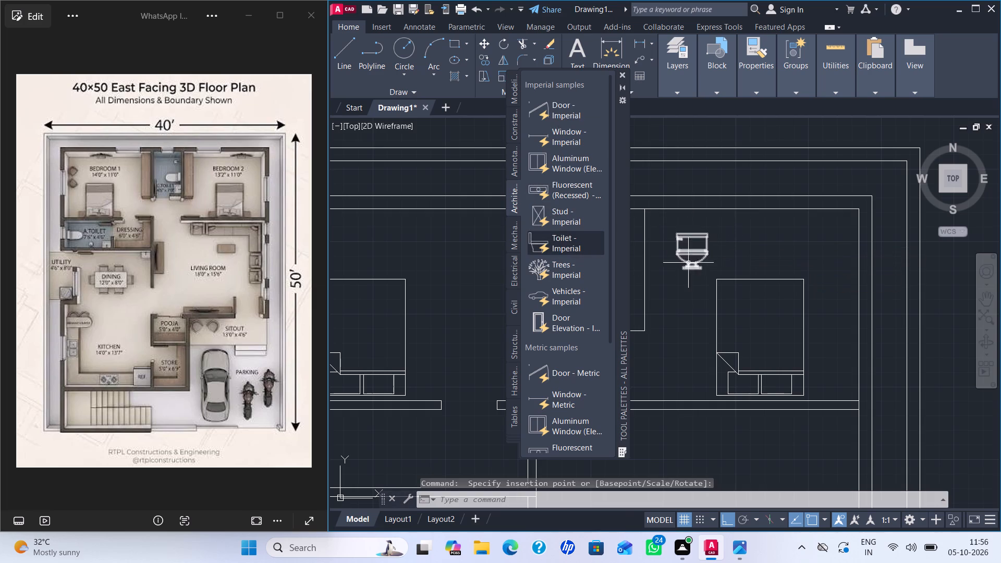
pyautogui.click(620, 72)
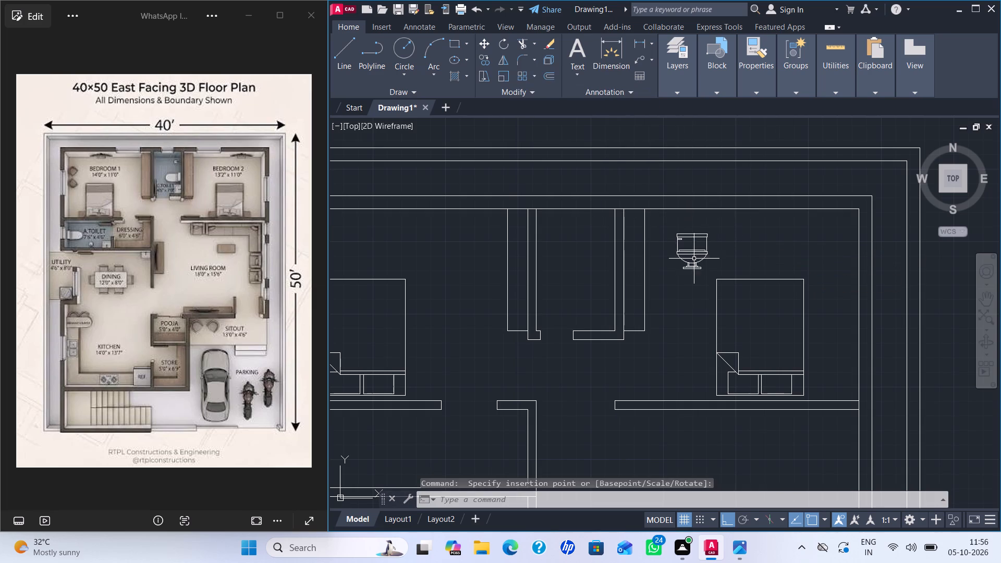
pyautogui.click(694, 255)
pyautogui.click(673, 278)
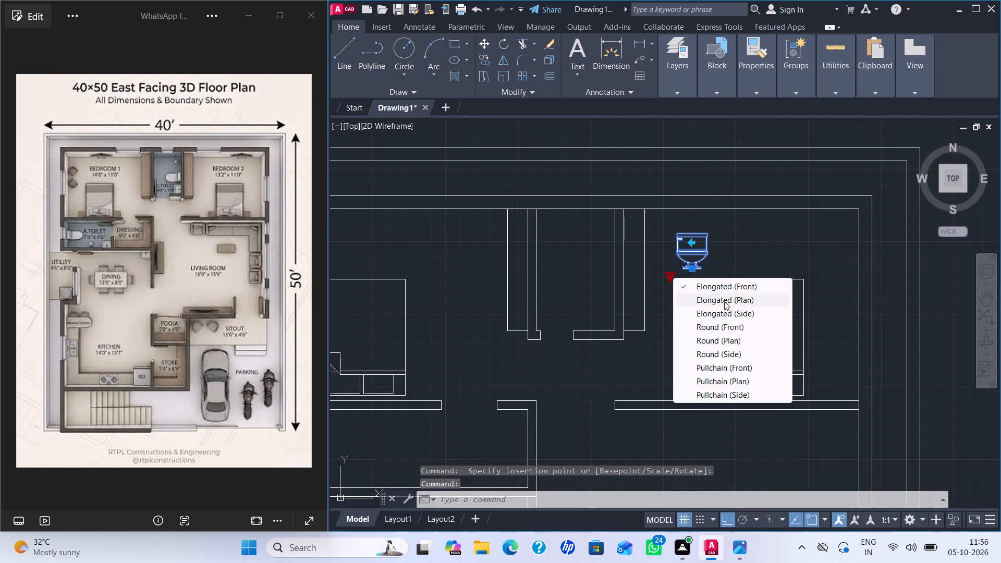
pyautogui.click(724, 301)
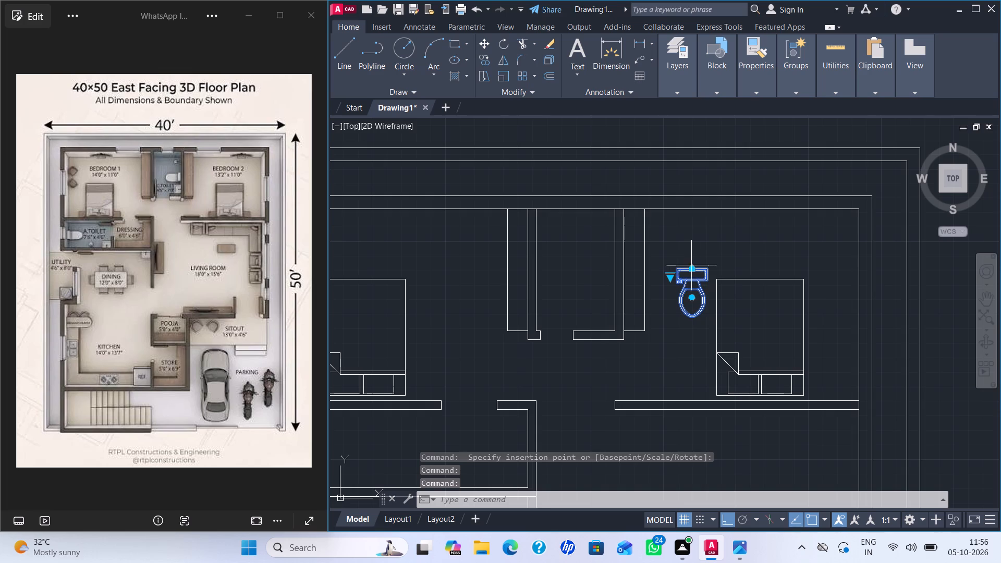
# With ortho off, move the toilet block into the common toilet, its tank just south of the north wall.
pyautogui.click(691, 265)
pyautogui.click(690, 271)
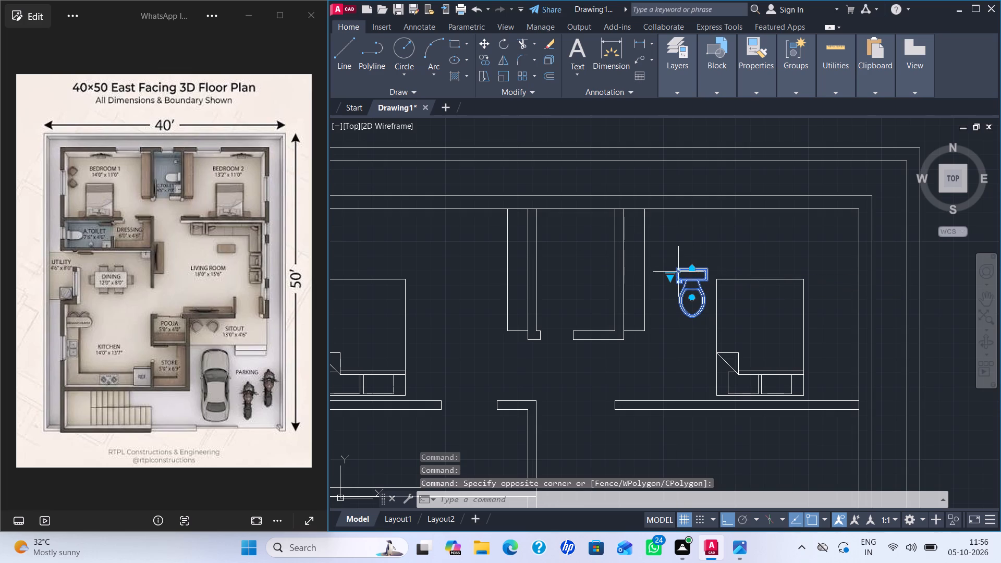
pyautogui.click(693, 270)
pyautogui.scroll(2, 589, 228)
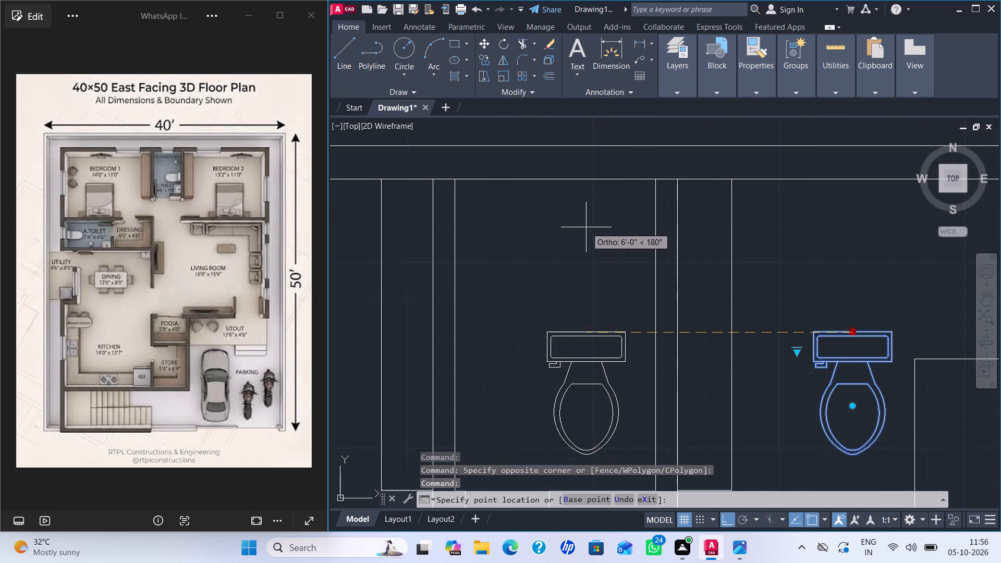
pyautogui.press('F8')
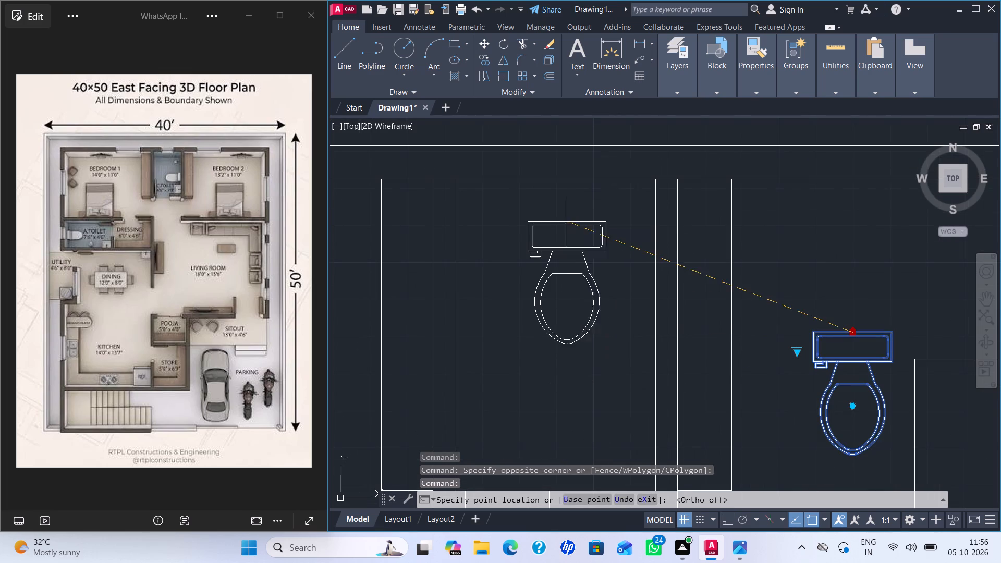
pyautogui.scroll(1, 554, 192)
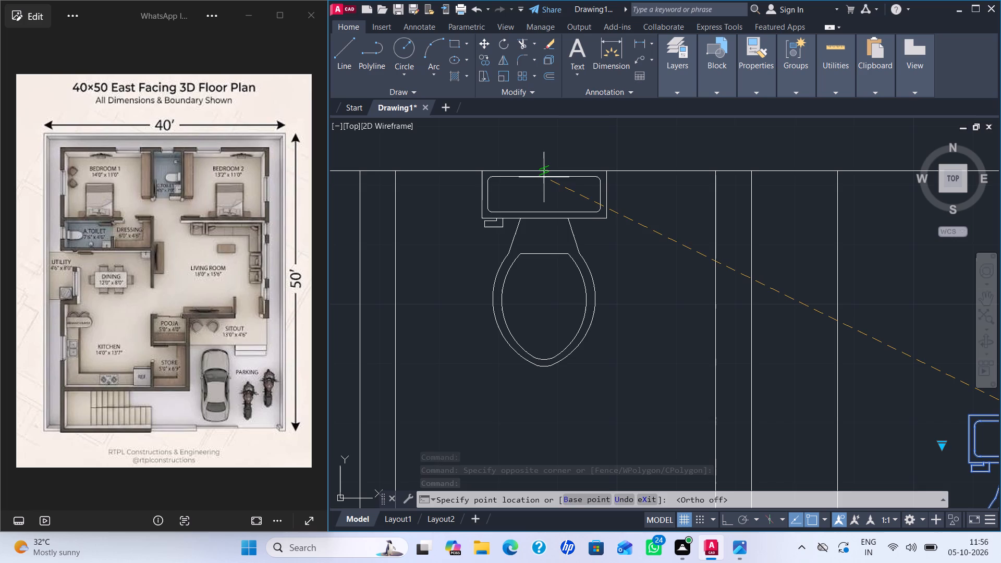
pyautogui.click(544, 178)
pyautogui.press('Escape')
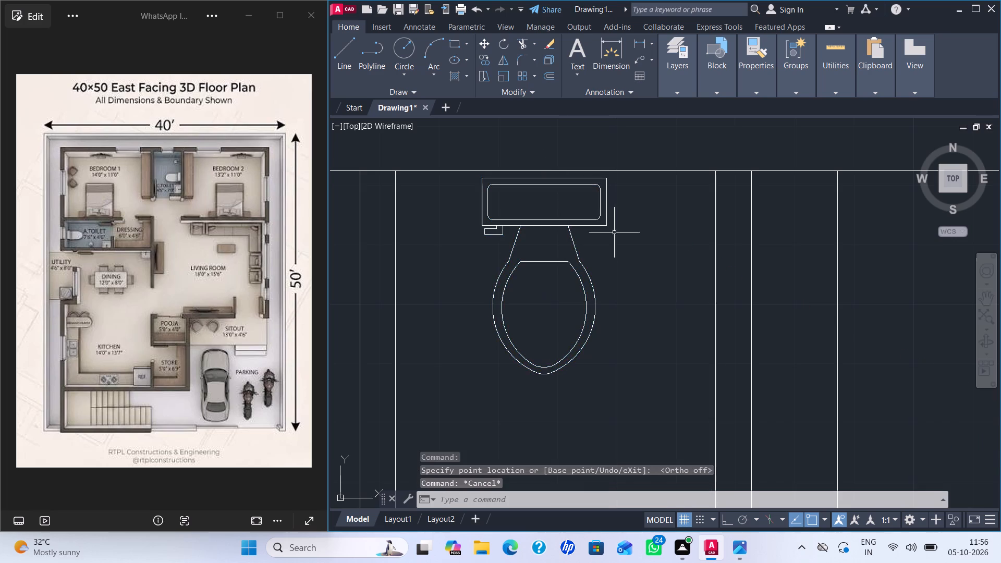
pyautogui.press('Escape')
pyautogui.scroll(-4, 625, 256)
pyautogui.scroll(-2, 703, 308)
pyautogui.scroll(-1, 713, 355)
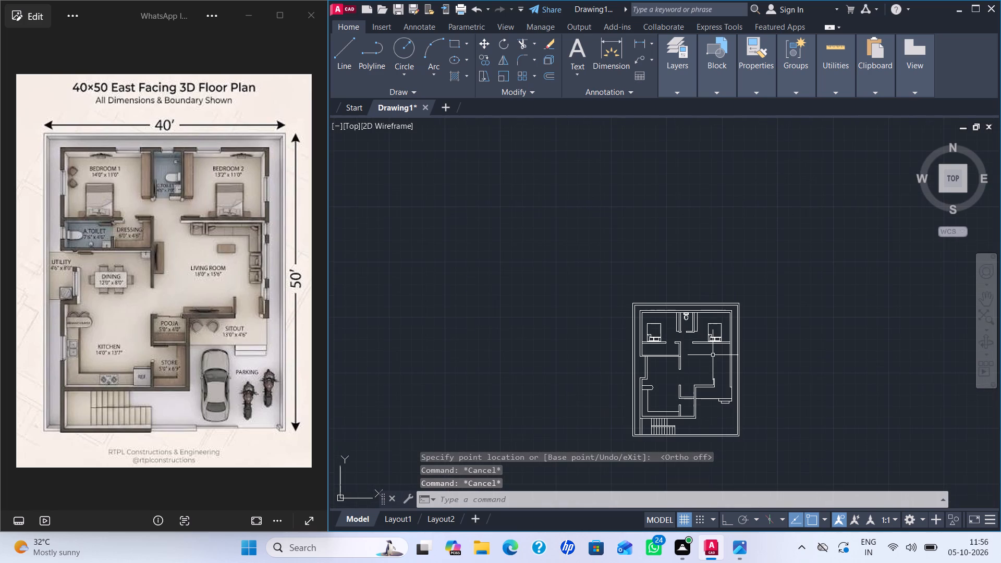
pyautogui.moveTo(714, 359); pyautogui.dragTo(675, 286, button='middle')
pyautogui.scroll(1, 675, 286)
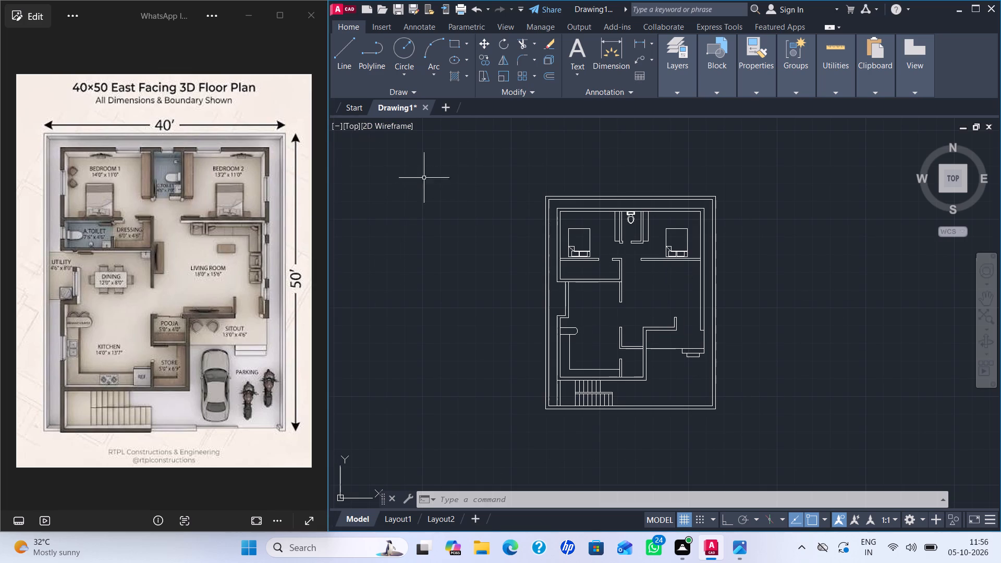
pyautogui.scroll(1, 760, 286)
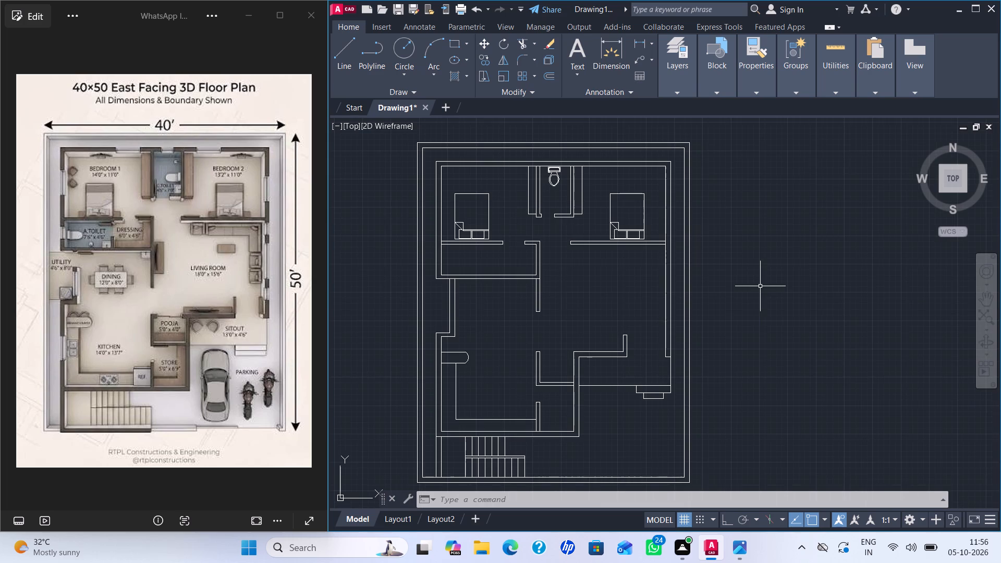
# Offset the attached toilet's inner west wall line 7'6" east, and offset that copy another 6" east to form the partition beside the dressing area.
pyautogui.scroll(1, 655, 304)
pyautogui.moveTo(645, 308); pyautogui.dragTo(728, 350, button='middle')
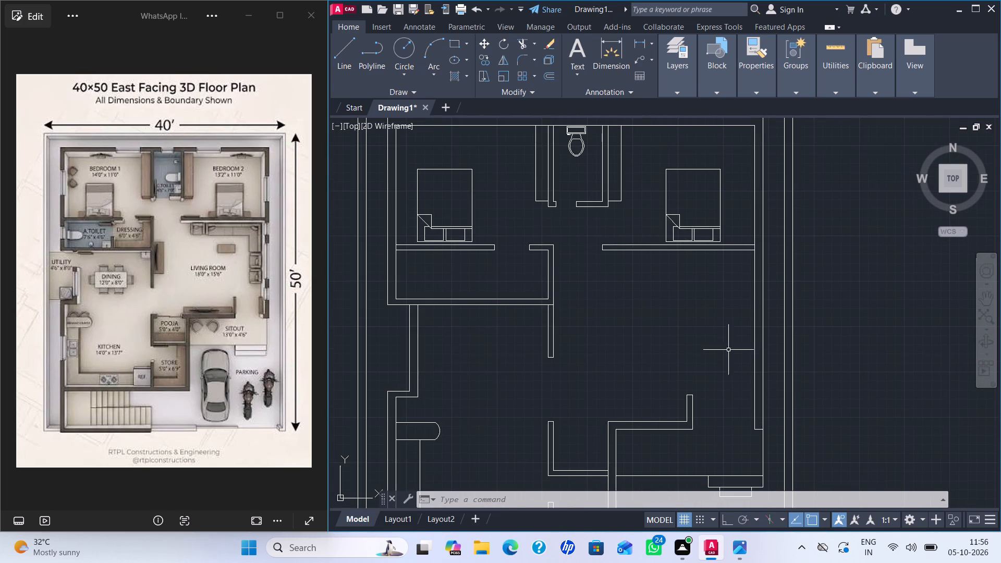
pyautogui.scroll(1, 489, 284)
pyautogui.moveTo(490, 283); pyautogui.dragTo(569, 298, button='middle')
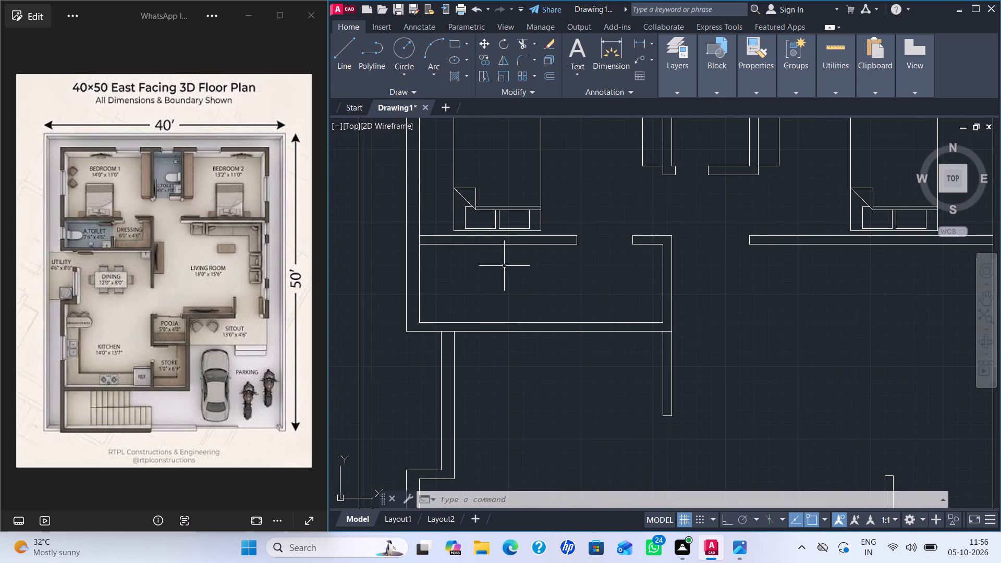
pyautogui.press('o')
pyautogui.press('Return')
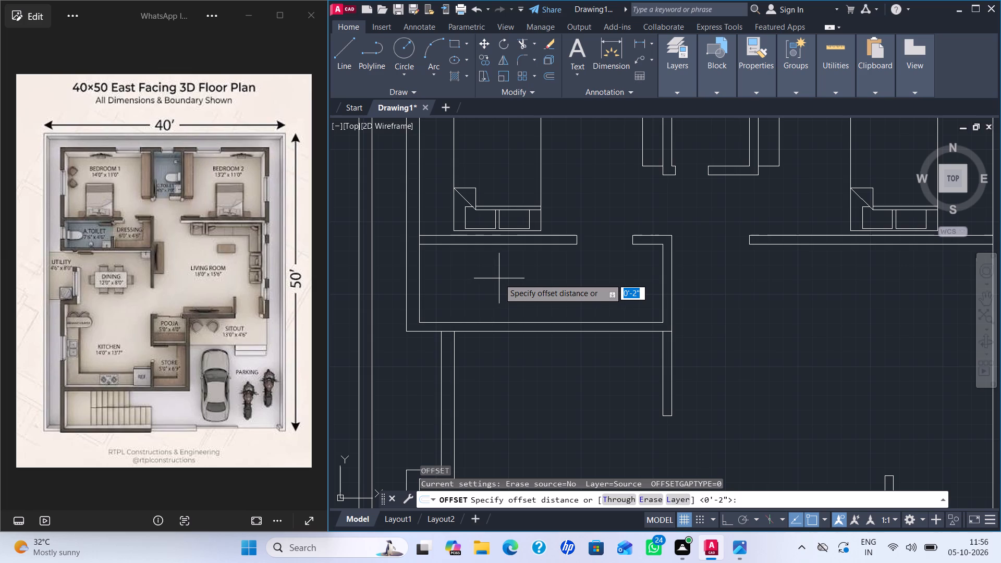
pyautogui.write("7'")
pyautogui.press('Return')
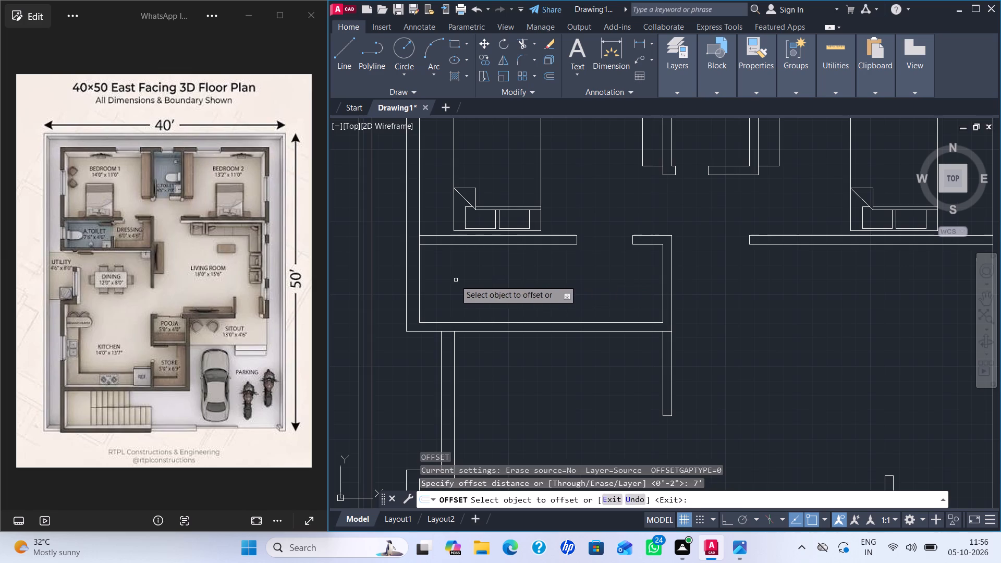
pyautogui.click(418, 287)
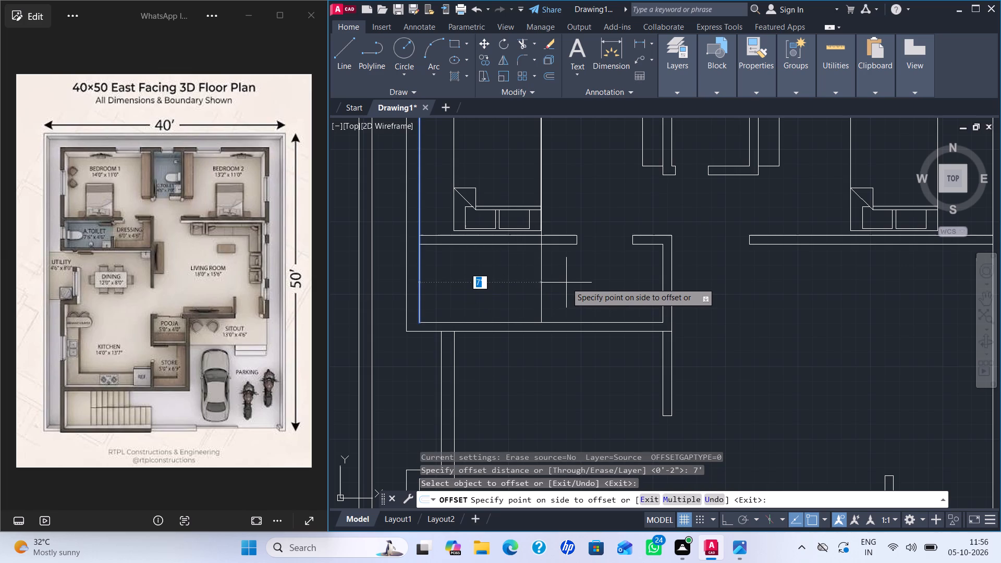
pyautogui.write("7'")
pyautogui.press('6')
pyautogui.hotkey('shift', '"')
pyautogui.press('Return')
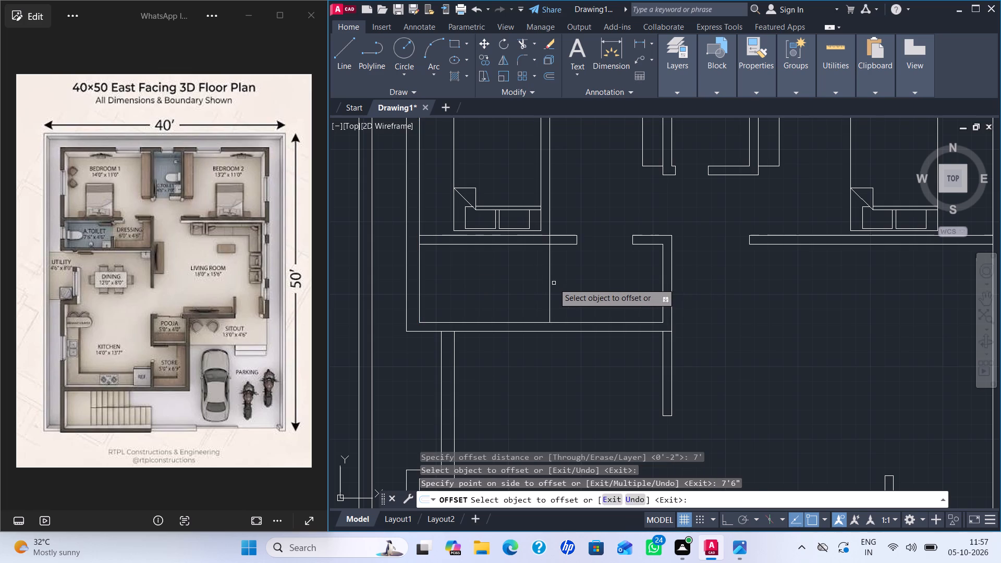
pyautogui.click(550, 285)
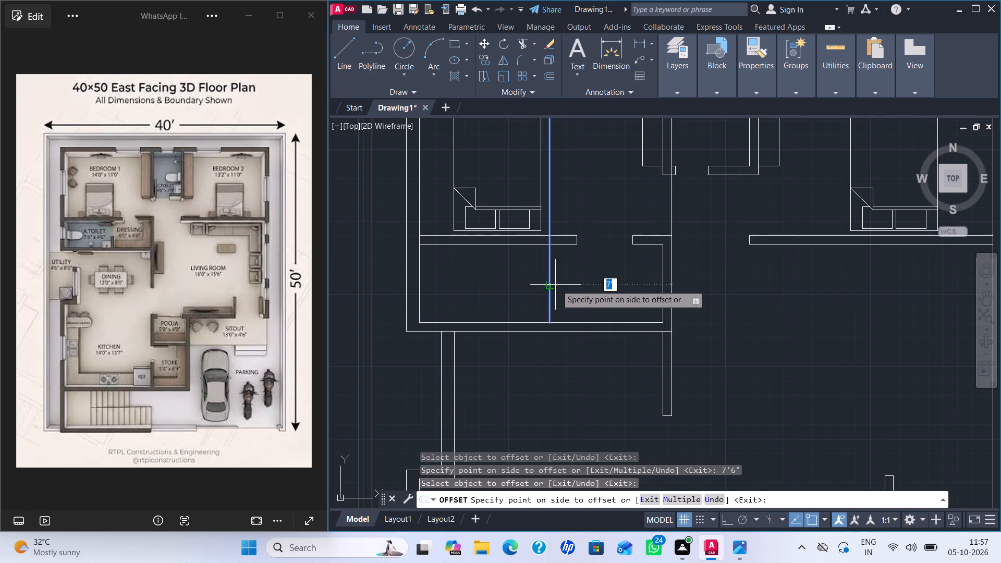
pyautogui.write('6"')
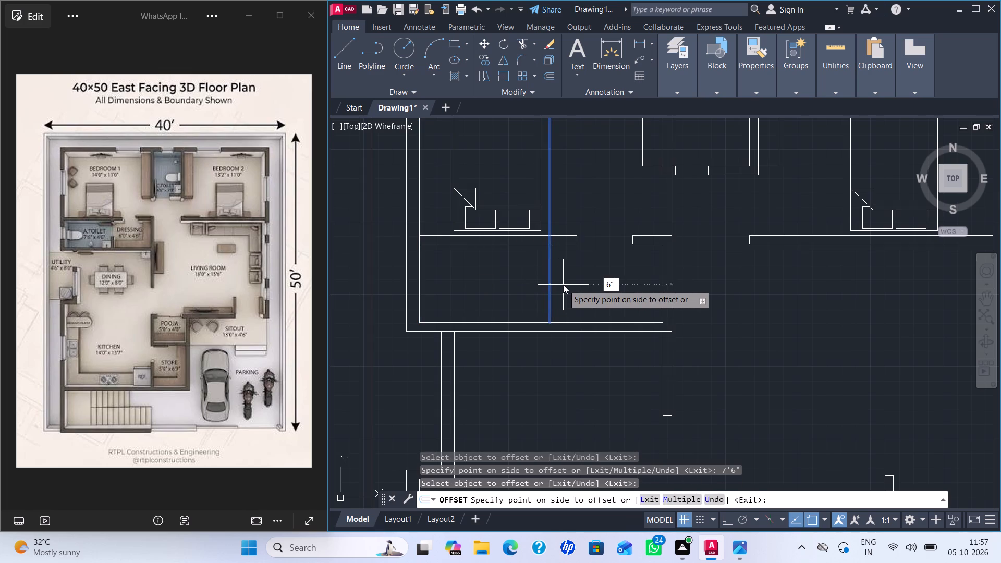
pyautogui.press('Return')
pyautogui.press('Escape')
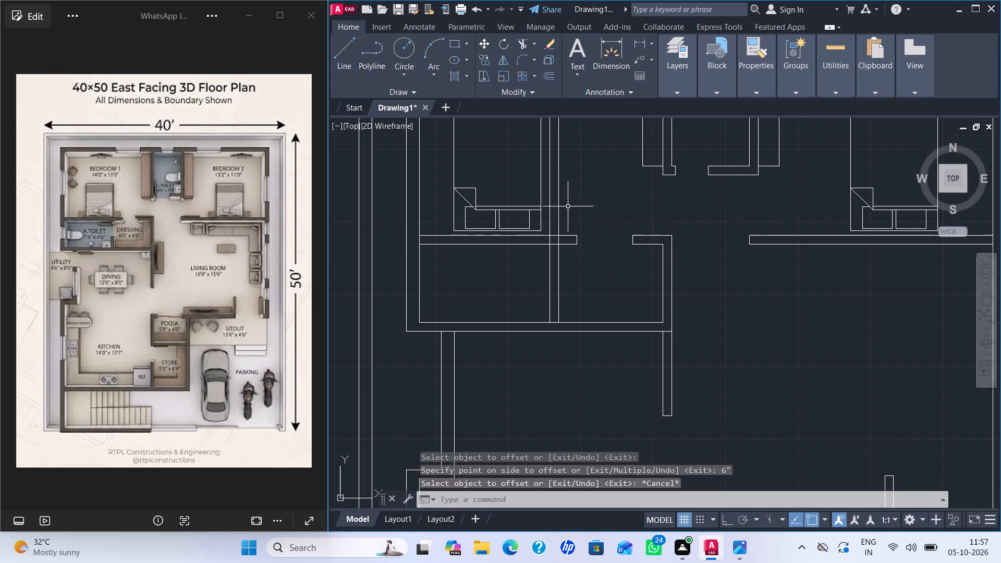
# Trim both partition lines where they extend through Bedroom 1 and across the thickness of its south wall.
pyautogui.press('Escape')
pyautogui.press('t')
pyautogui.press('r')
pyautogui.press('Return')
pyautogui.moveTo(565, 205); pyautogui.dragTo(537, 212)
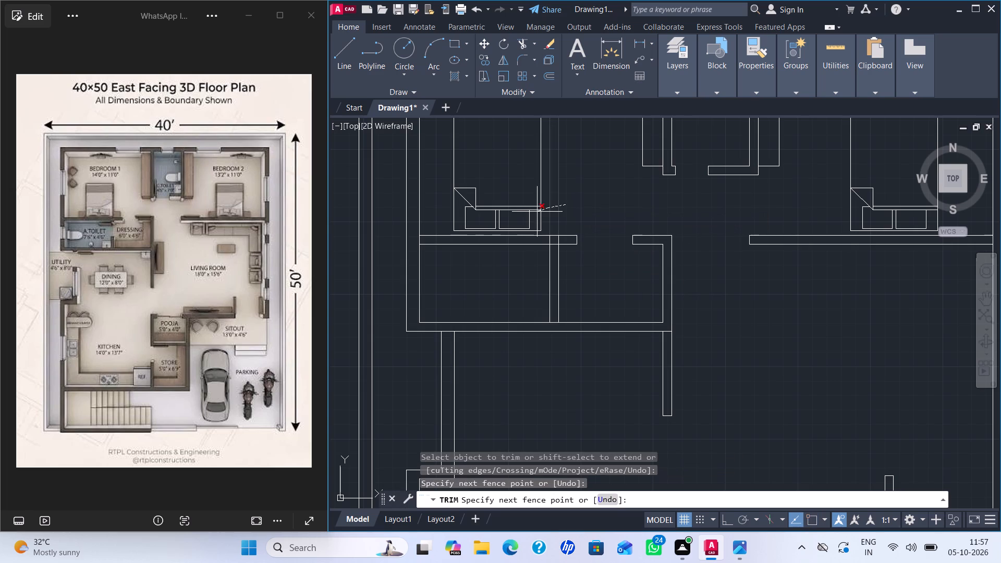
pyautogui.moveTo(537, 212); pyautogui.dragTo(549, 210)
pyautogui.scroll(3, 560, 241)
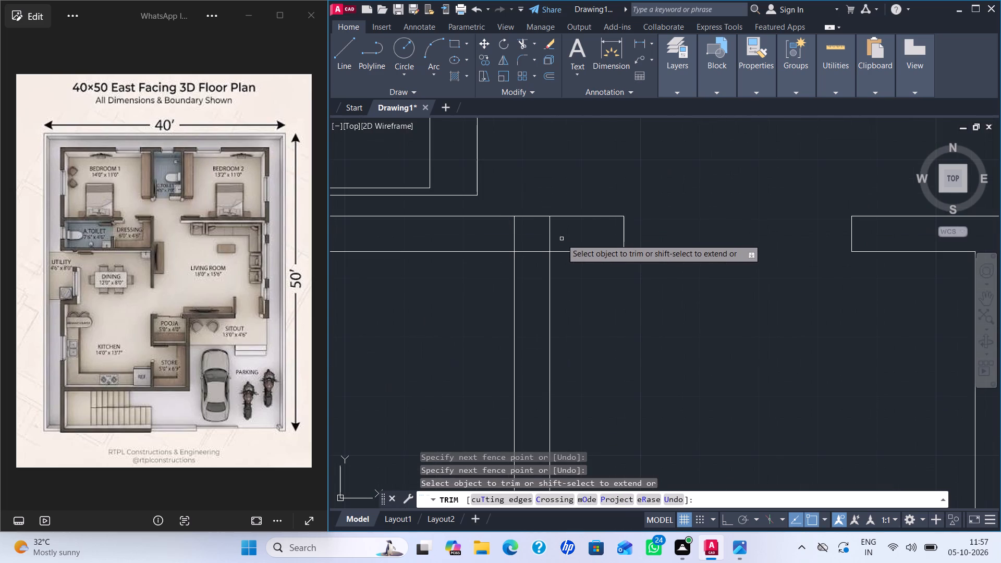
pyautogui.moveTo(561, 239); pyautogui.dragTo(498, 232)
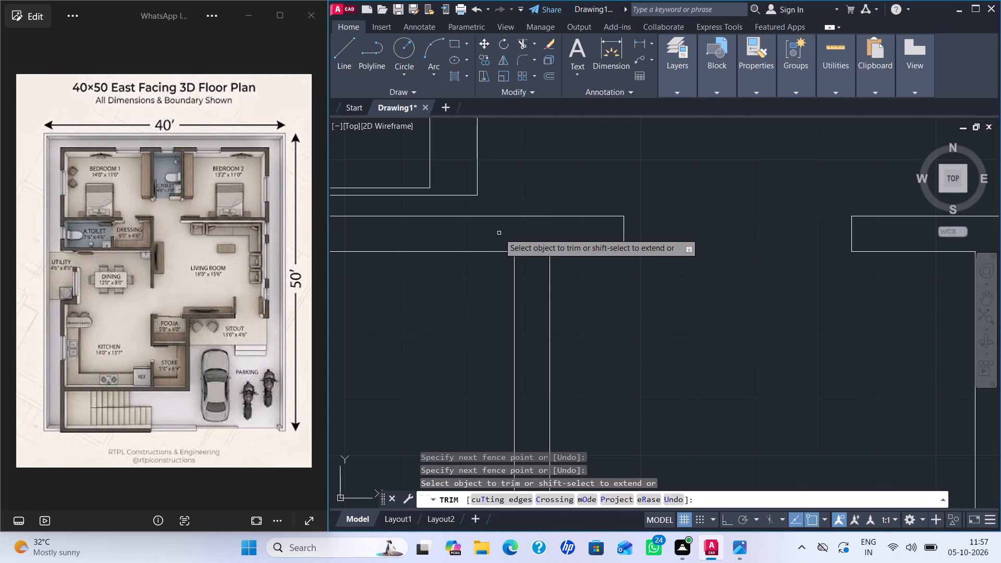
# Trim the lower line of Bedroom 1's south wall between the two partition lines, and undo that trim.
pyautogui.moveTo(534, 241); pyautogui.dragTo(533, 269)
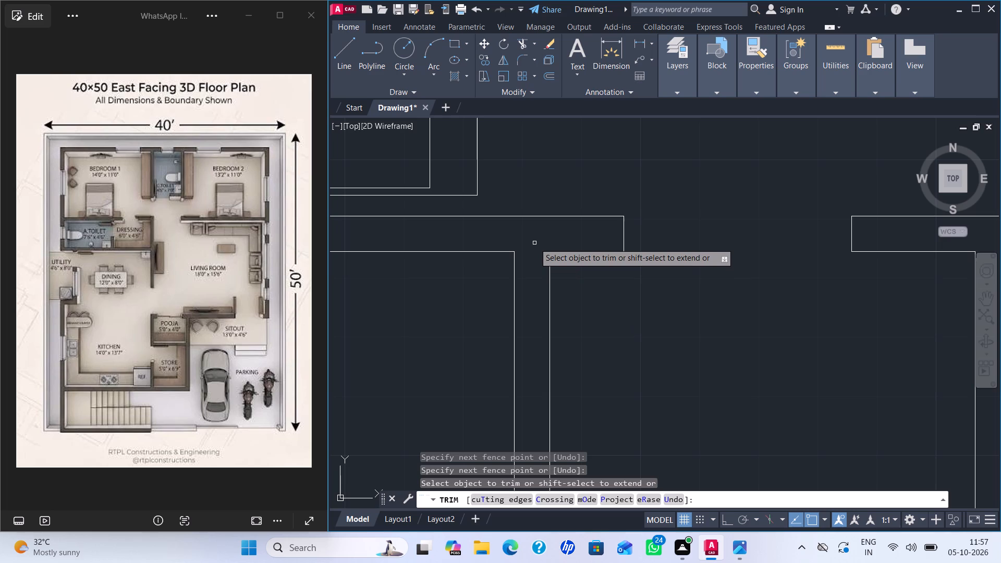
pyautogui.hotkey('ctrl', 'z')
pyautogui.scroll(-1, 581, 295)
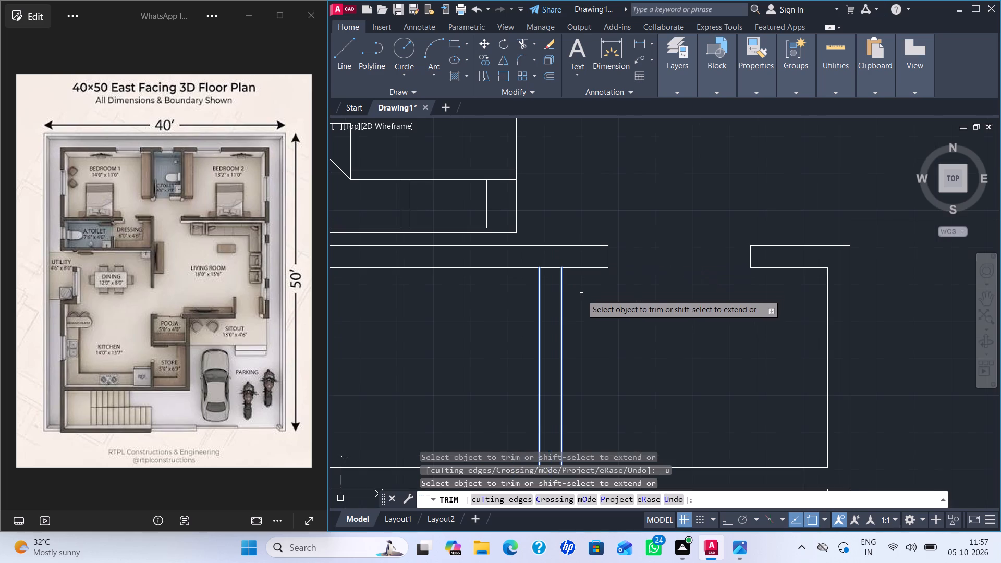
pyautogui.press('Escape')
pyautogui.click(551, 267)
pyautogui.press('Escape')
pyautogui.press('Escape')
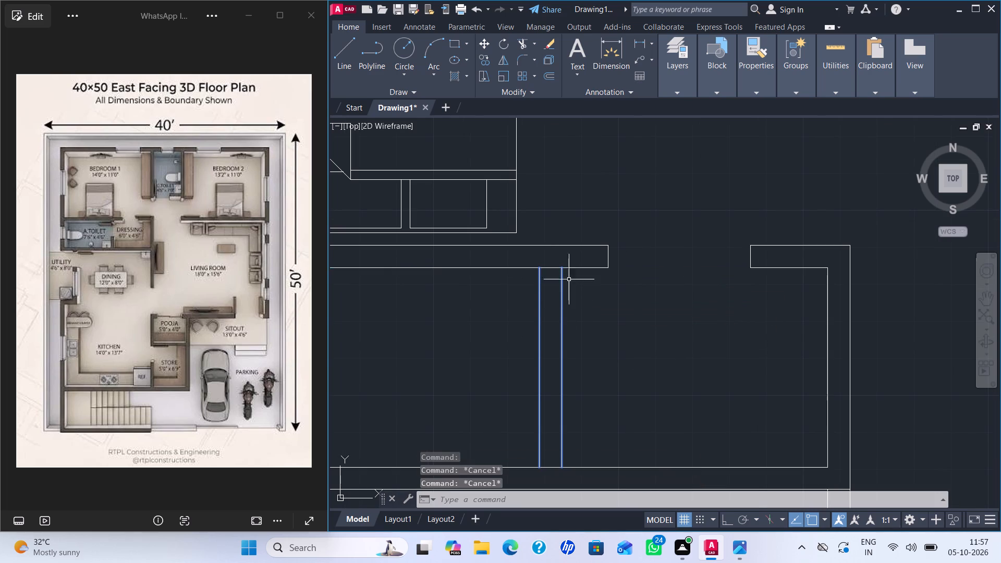
# Draw a horizontal 6" line across the attached toilet partition, in its northern half, to cap the wall end.
pyautogui.scroll(-1, 605, 301)
pyautogui.moveTo(605, 301); pyautogui.dragTo(604, 254, button='middle')
pyautogui.press('l')
pyautogui.press('Return')
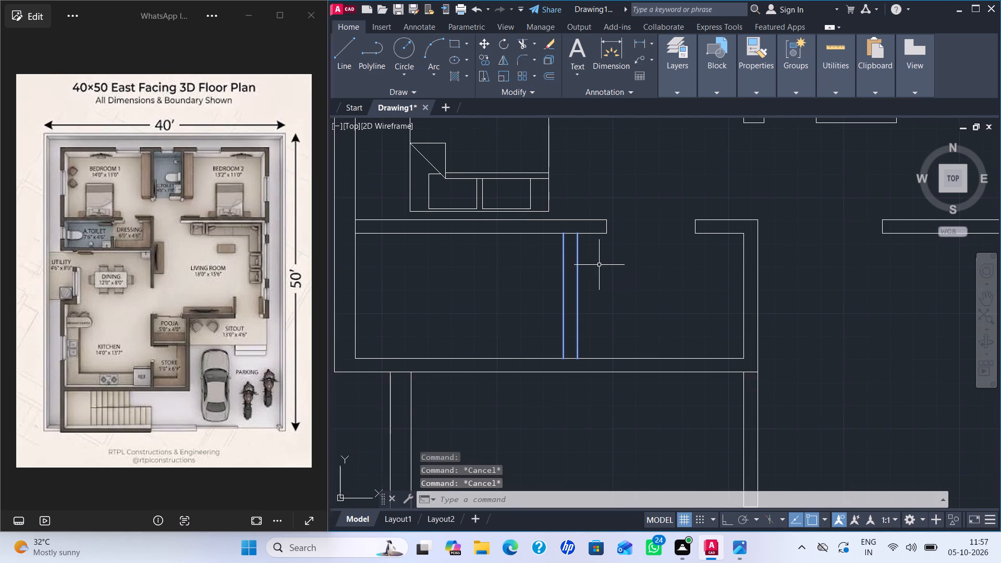
pyautogui.scroll(2, 593, 264)
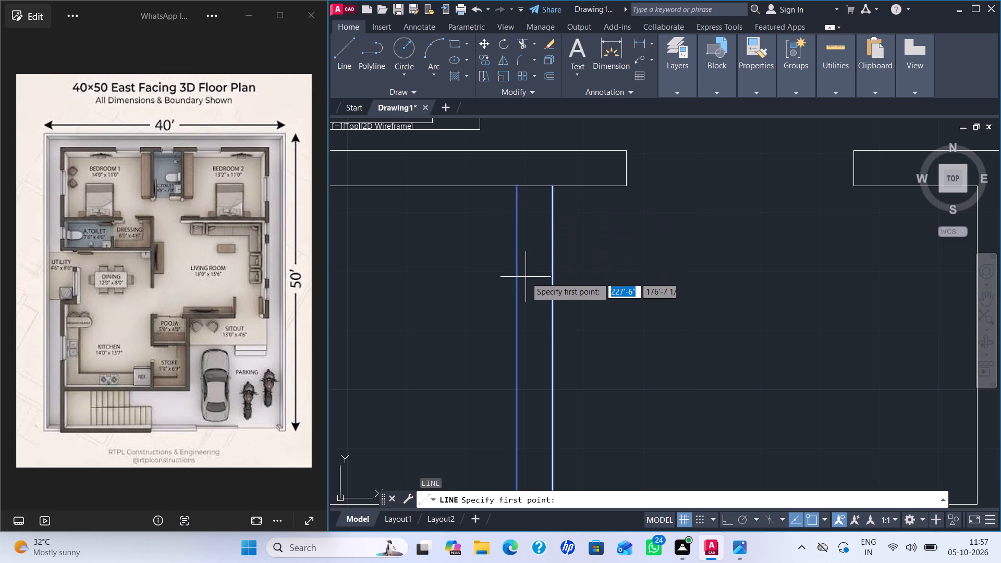
pyautogui.moveTo(516, 311); pyautogui.dragTo(522, 311)
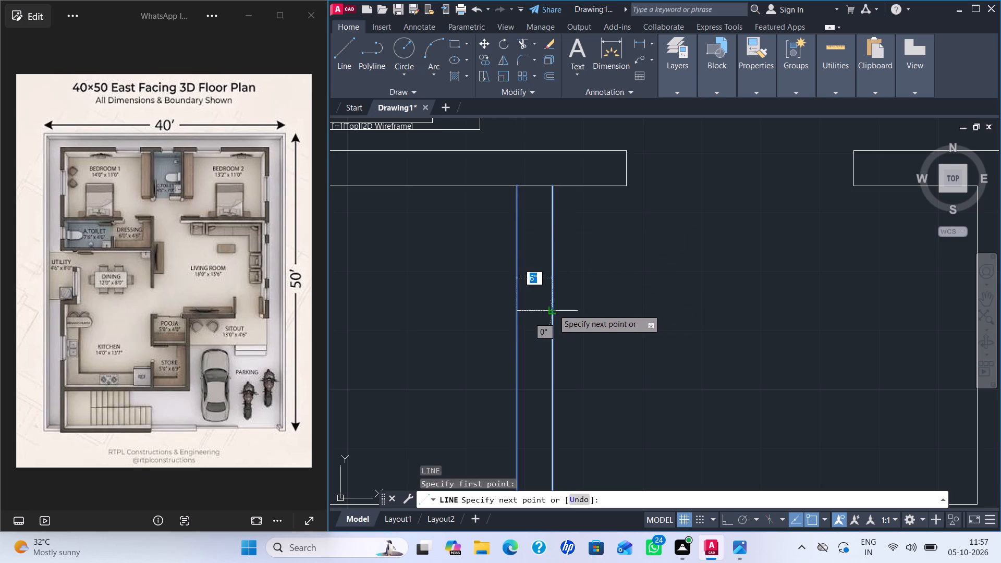
pyautogui.click(553, 309)
pyautogui.press('Escape')
# Trim both partition lines north of the cap line to open the doorway between the attached toilet and dressing area.
pyautogui.write('TR')
pyautogui.press('Return')
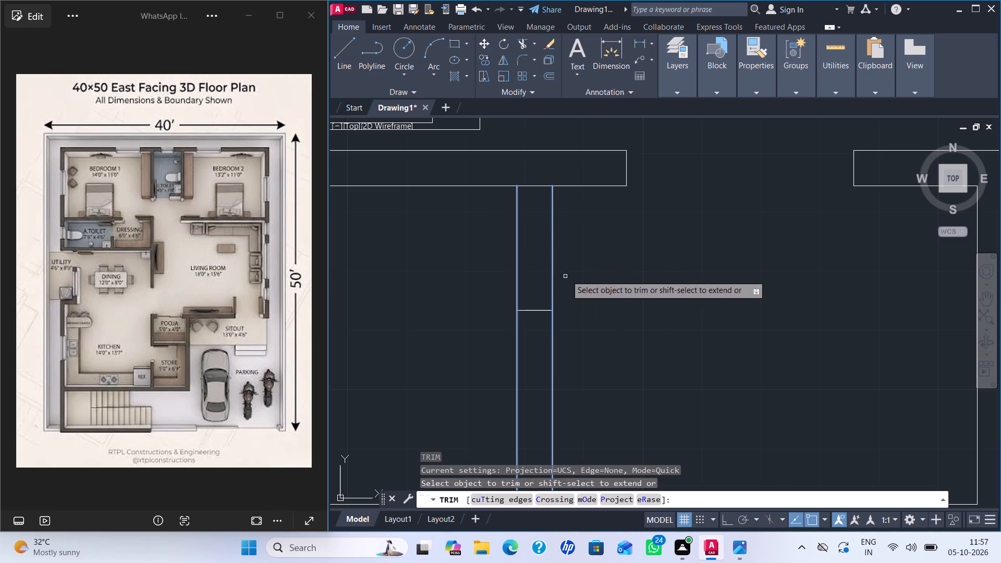
pyautogui.moveTo(577, 265); pyautogui.dragTo(464, 262)
pyautogui.scroll(-3, 596, 269)
pyautogui.scroll(-1, 633, 292)
pyautogui.scroll(1, 630, 292)
pyautogui.moveTo(617, 296); pyautogui.dragTo(571, 298, button='middle')
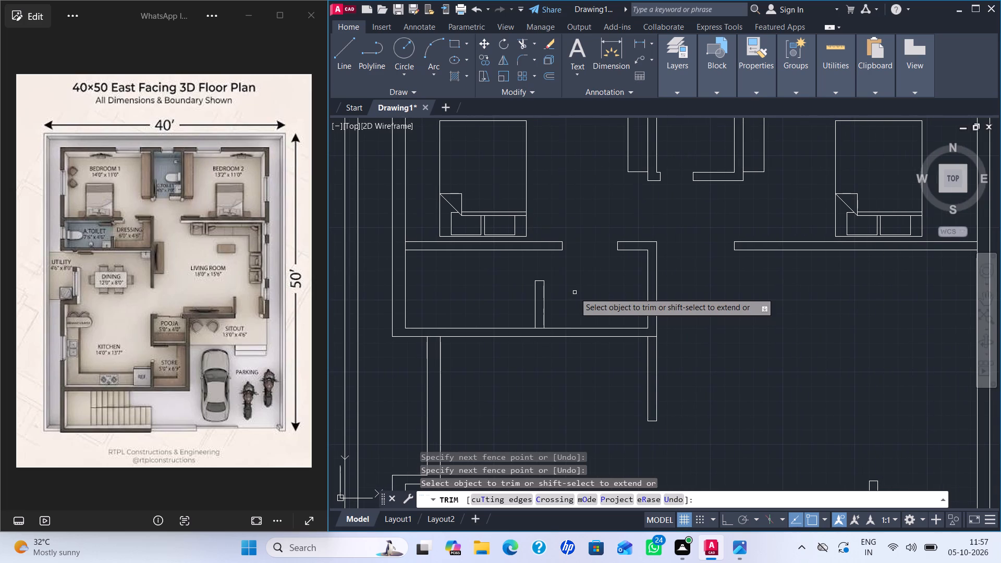
pyautogui.scroll(1, 553, 291)
pyautogui.press('Escape')
# Move the partition's cap line slightly south along the wall to widen the doorway.
pyautogui.scroll(2, 537, 278)
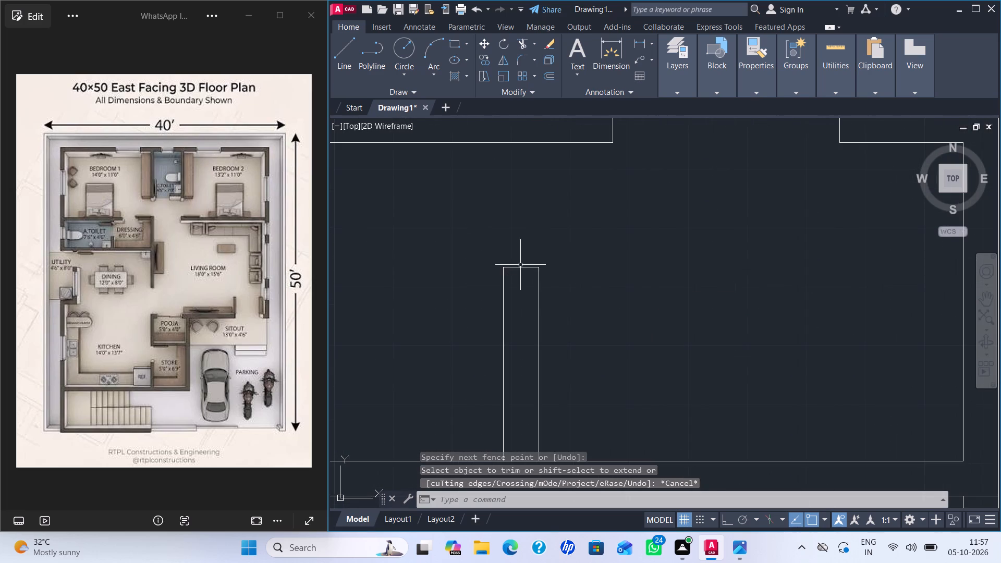
pyautogui.click(523, 267)
pyautogui.press('m')
pyautogui.press('Return')
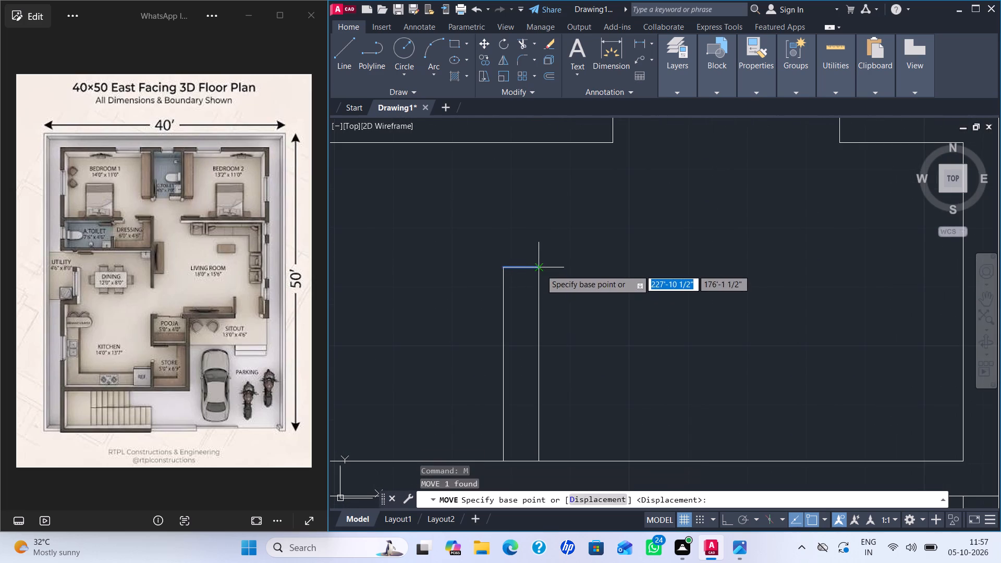
pyautogui.click(540, 268)
pyautogui.click(539, 290)
pyautogui.press('Escape')
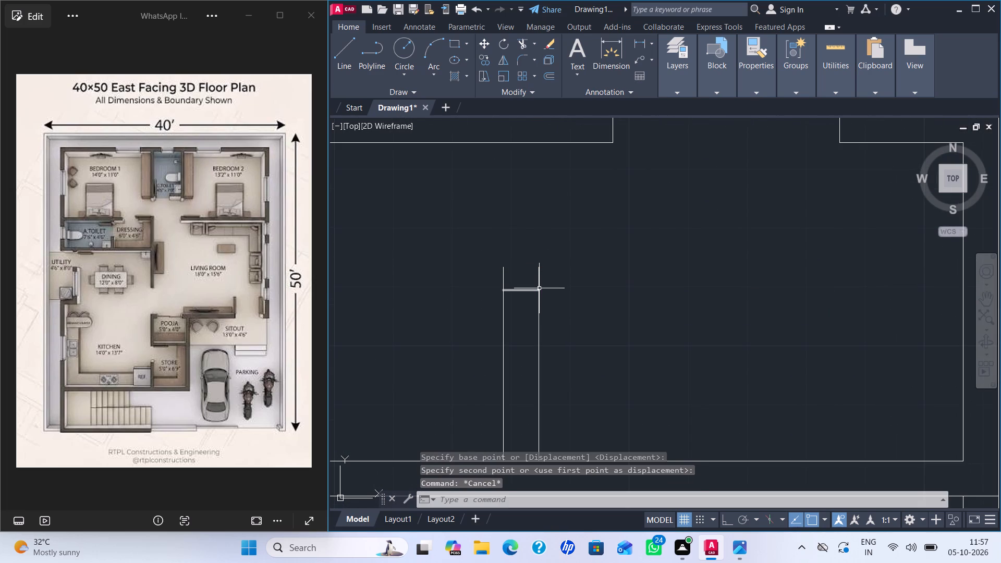
# Trim the two partition line stubs projecting north of the moved cap line.
pyautogui.write('TR')
pyautogui.press('Return')
pyautogui.moveTo(548, 273); pyautogui.dragTo(466, 277)
pyautogui.scroll(-3, 625, 259)
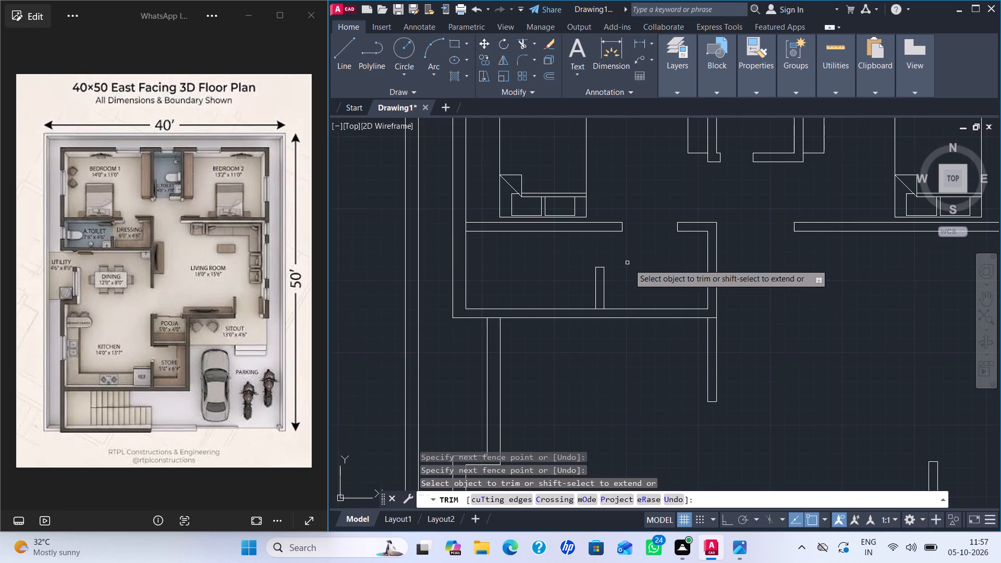
pyautogui.scroll(-1, 646, 269)
pyautogui.moveTo(641, 272); pyautogui.dragTo(571, 301, button='middle')
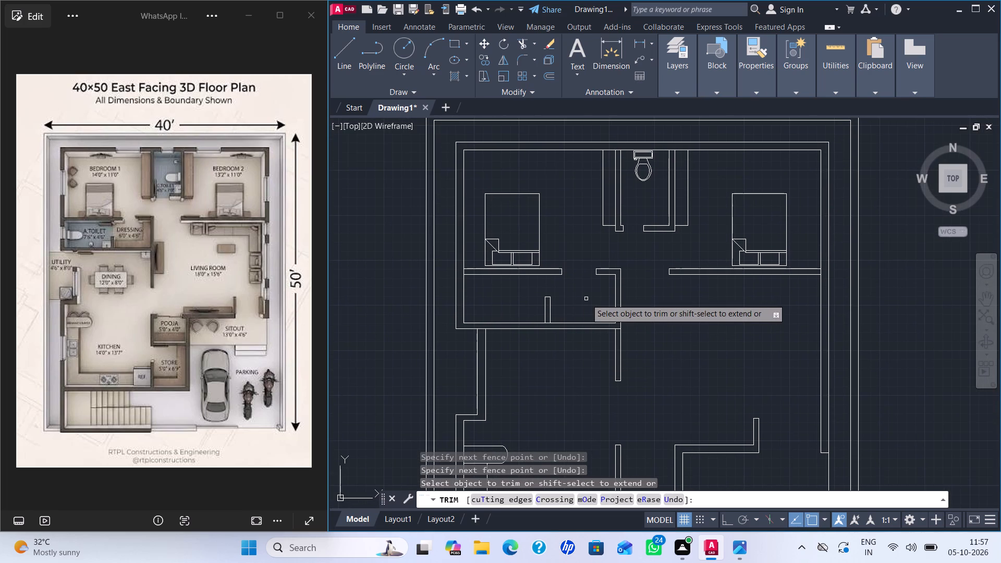
pyautogui.press('Escape')
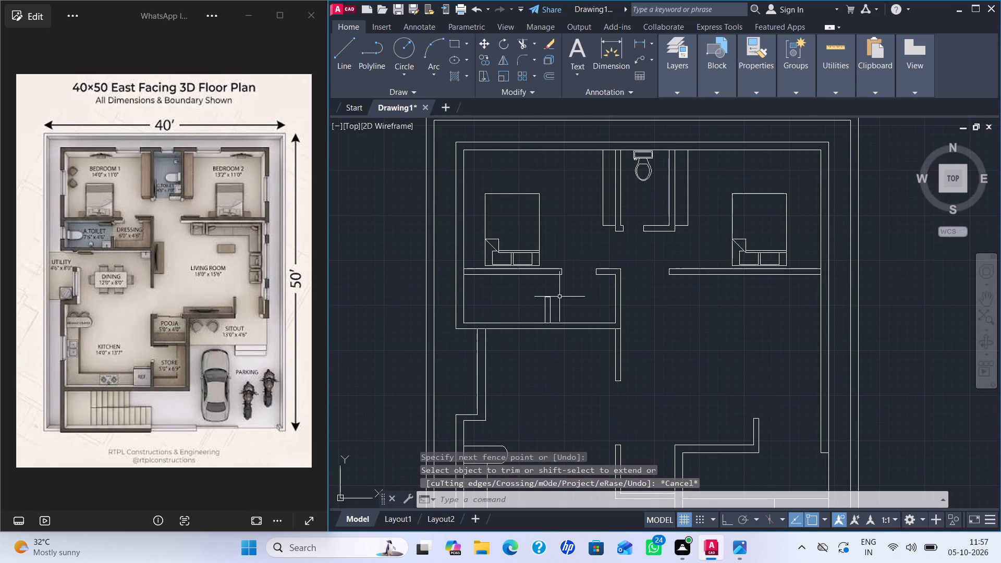
# Insert another Toilet - Imperial block outside the plan's west boundary and set its view to Elongated (Plan).
pyautogui.hotkey('ctrl', '3')
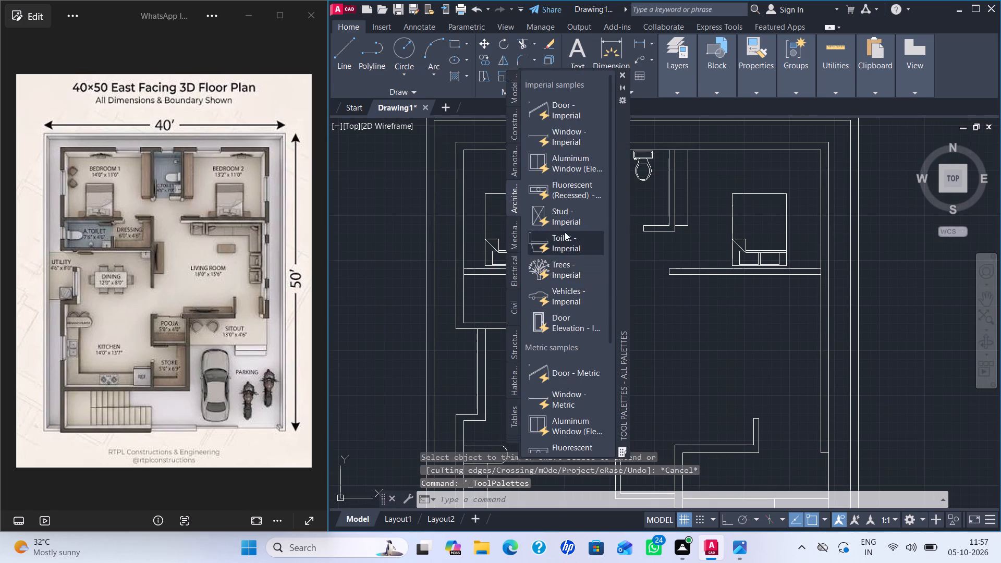
pyautogui.doubleClick(557, 245)
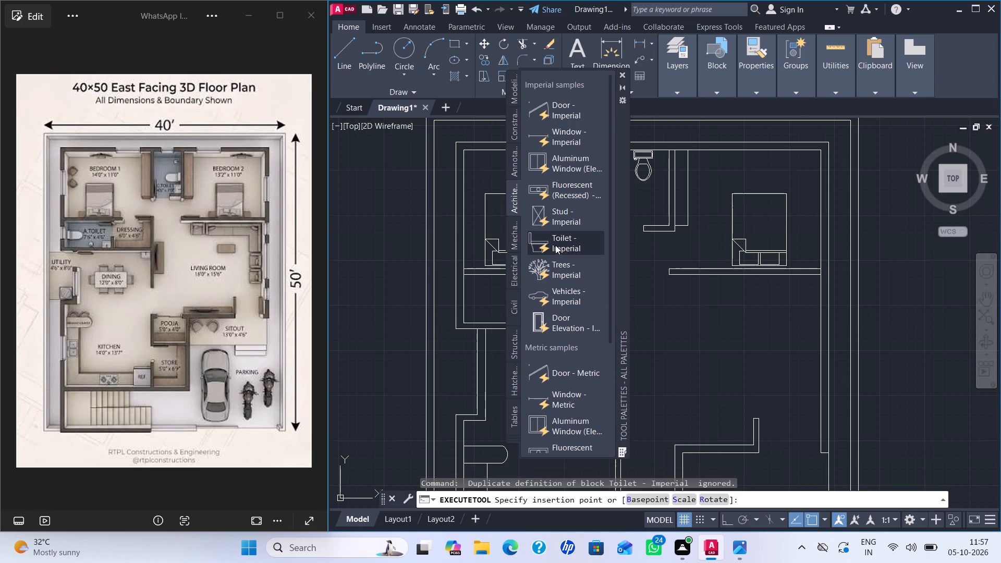
pyautogui.click(382, 308)
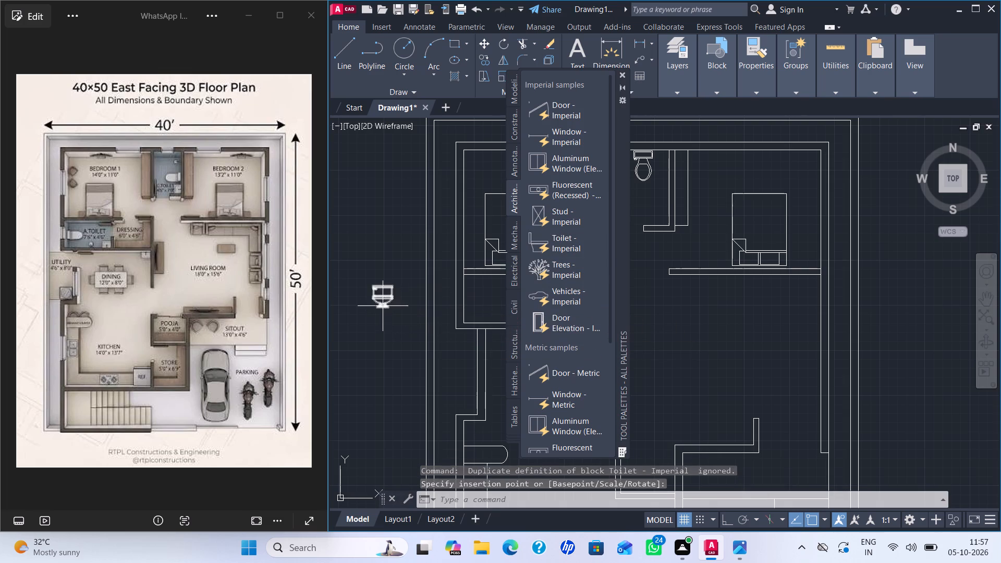
pyautogui.click(621, 74)
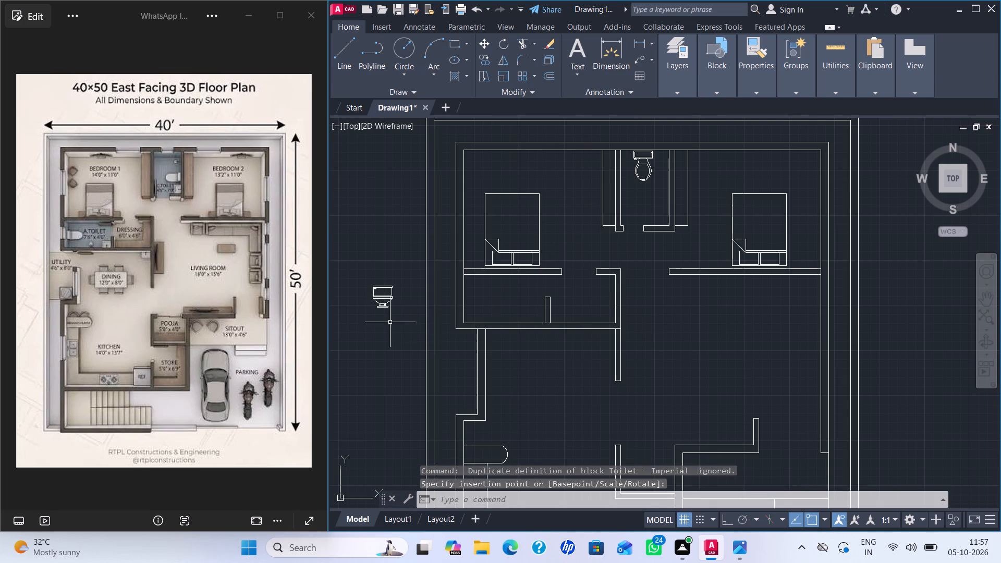
pyautogui.click(389, 297)
pyautogui.click(368, 313)
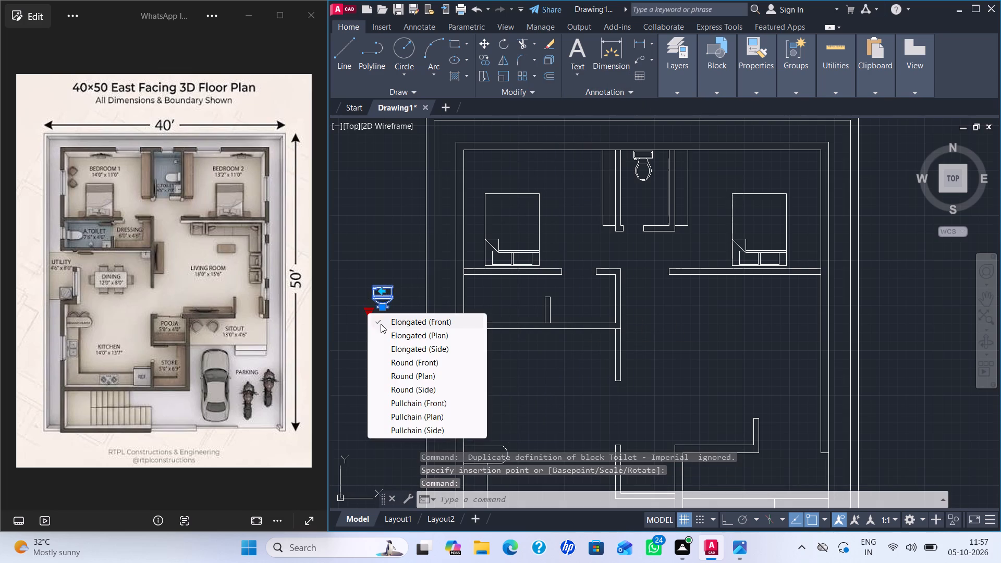
pyautogui.click(426, 332)
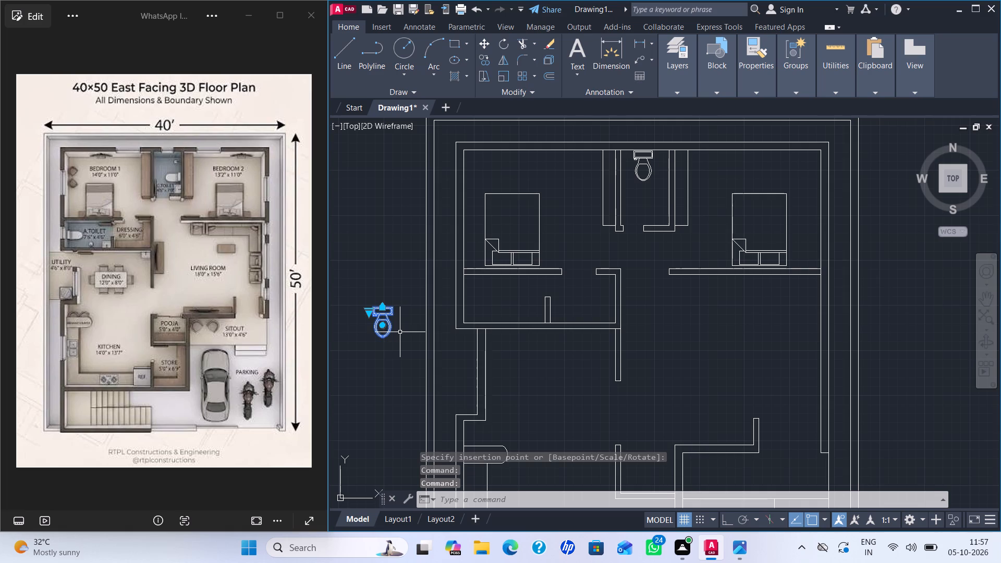
# With ortho on, rotate the new toilet block 90° counterclockwise so its tank faces west and its bowl faces east.
pyautogui.press('r')
pyautogui.press('o')
pyautogui.press('Return')
pyautogui.click(388, 320)
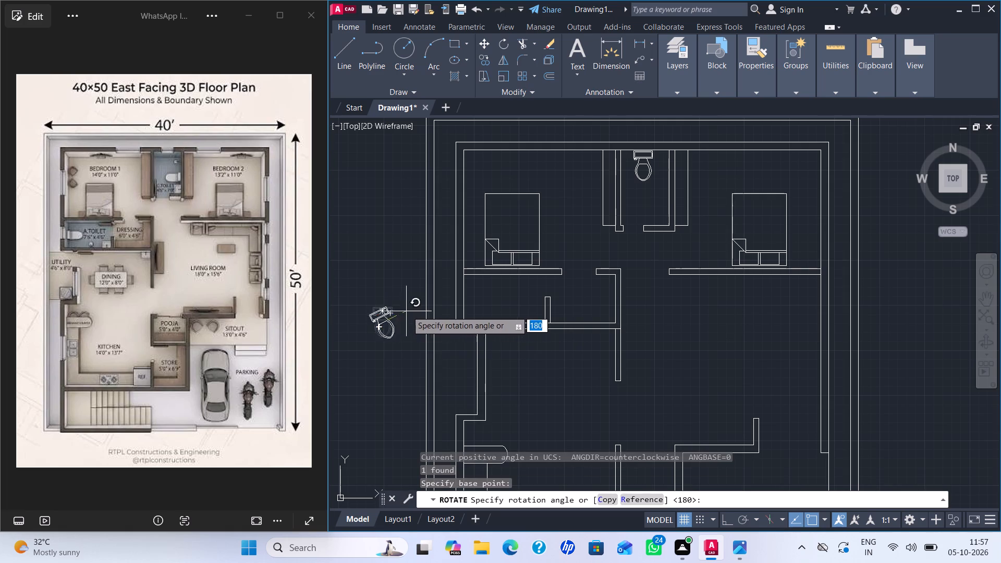
pyautogui.press('F8')
pyautogui.click(388, 180)
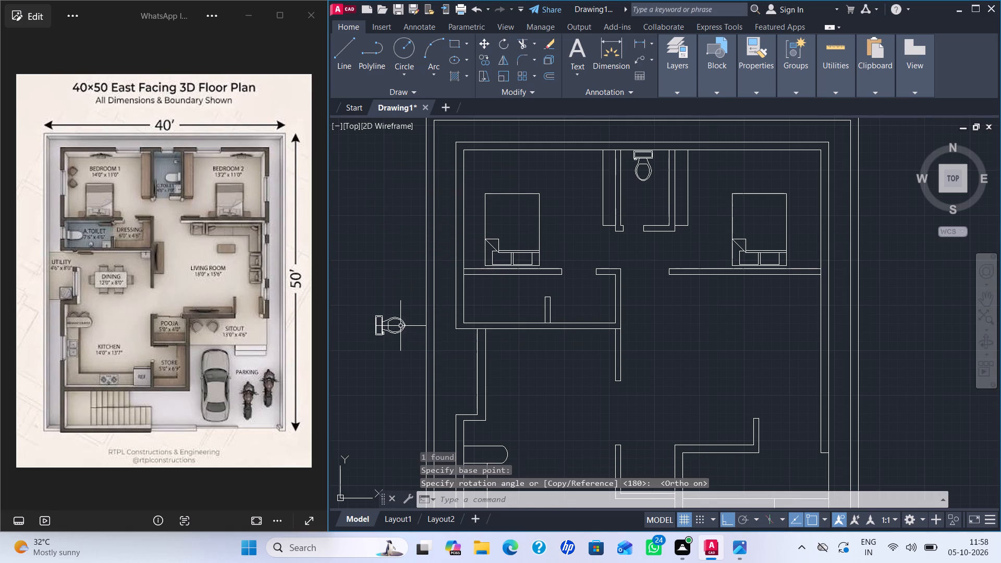
# With ortho off, move the rotated toilet block into the attached toilet, placing its tank beside the room's west wall.
pyautogui.click(400, 326)
pyautogui.click(389, 317)
pyautogui.click(374, 327)
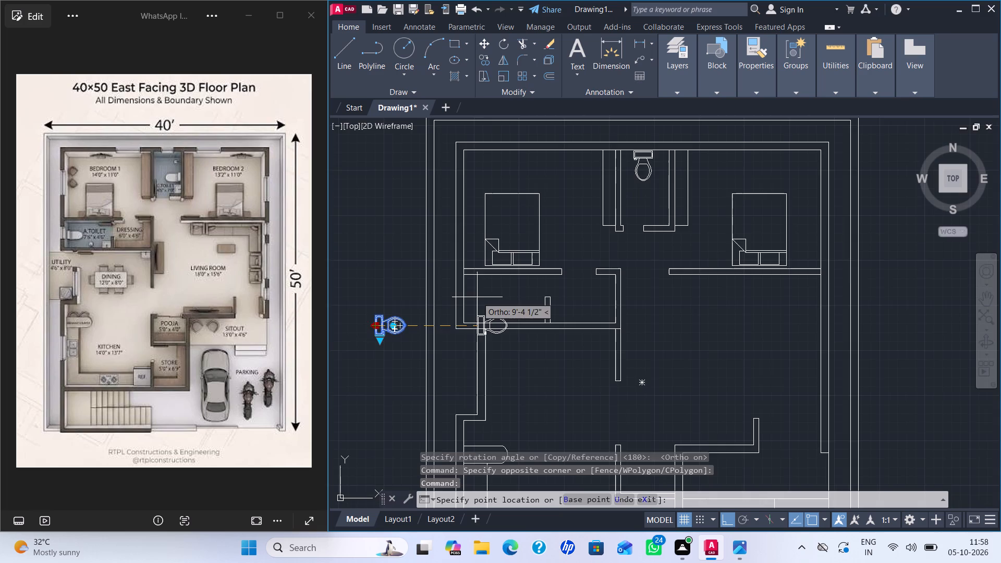
pyautogui.scroll(2, 478, 297)
pyautogui.press('F8')
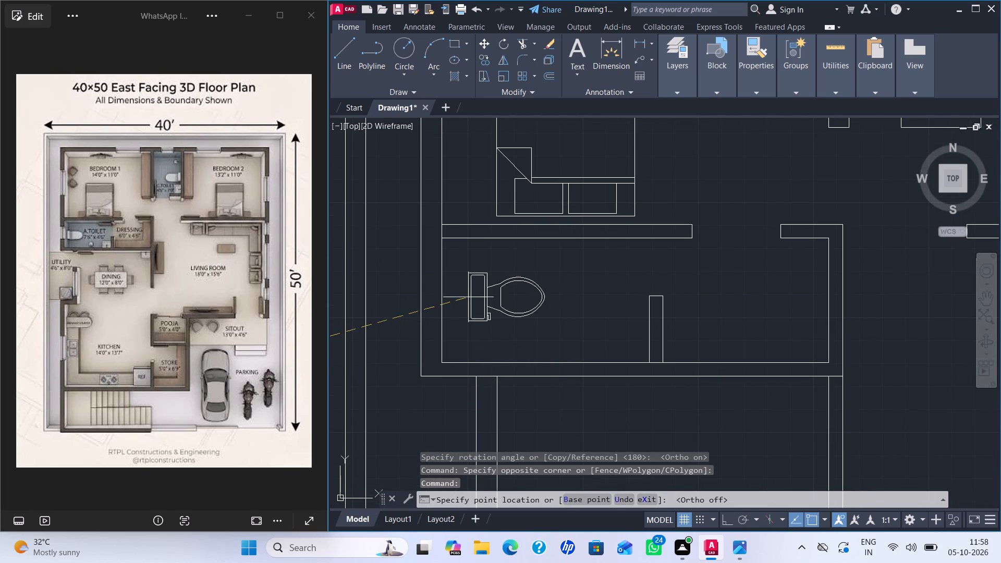
pyautogui.scroll(1, 465, 297)
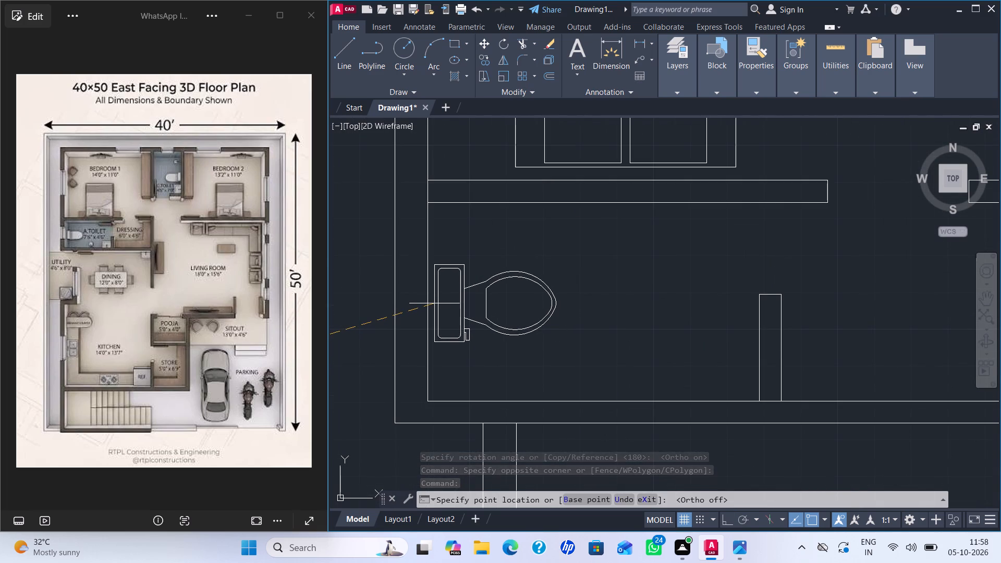
pyautogui.click(434, 303)
pyautogui.scroll(-1, 528, 313)
pyautogui.press('Escape')
pyautogui.press('Escape')
pyautogui.scroll(-3, 556, 313)
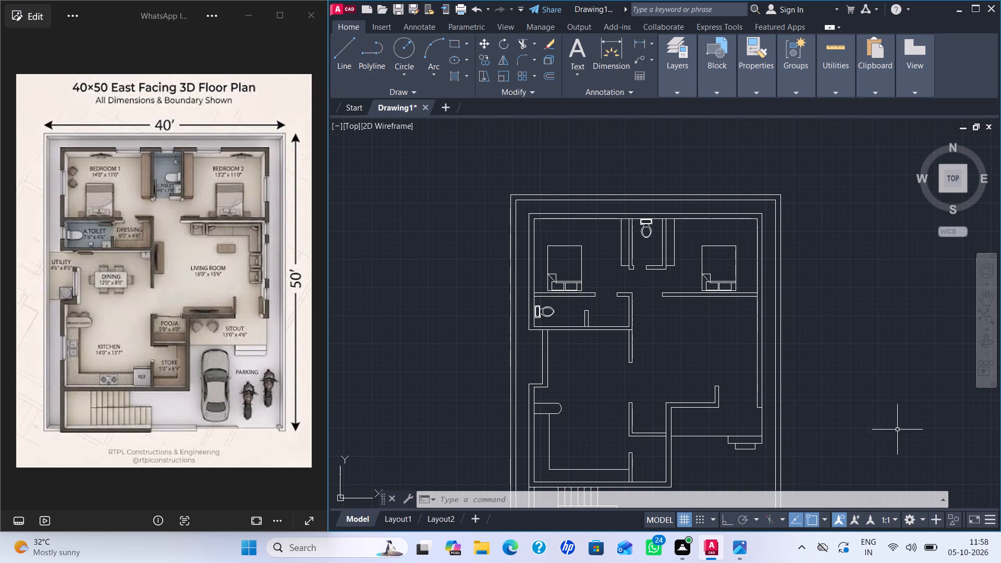
# Insert the Entertainment Center block from DesignCenter's Home - Space Planner at scale 1, outside the plan's east boundary.
pyautogui.moveTo(789, 352); pyautogui.dragTo(737, 296, button='middle')
pyautogui.middleClick(737, 296)
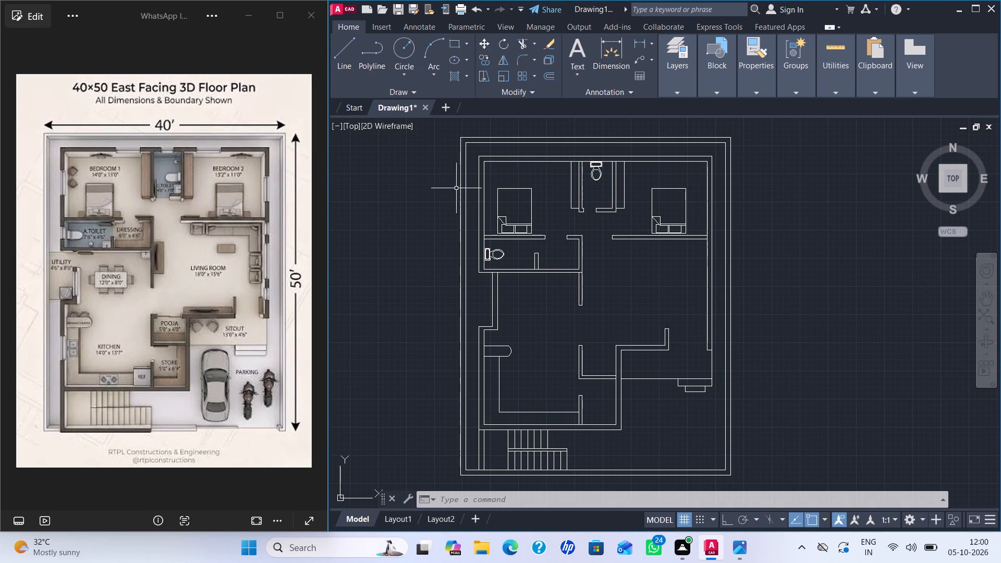
pyautogui.hotkey('ctrl', '2')
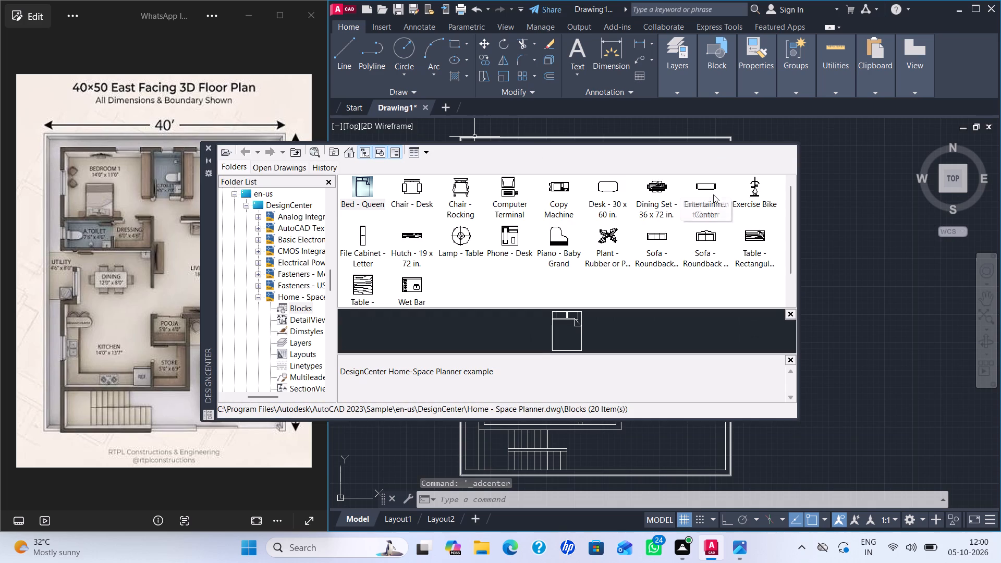
pyautogui.doubleClick(711, 189)
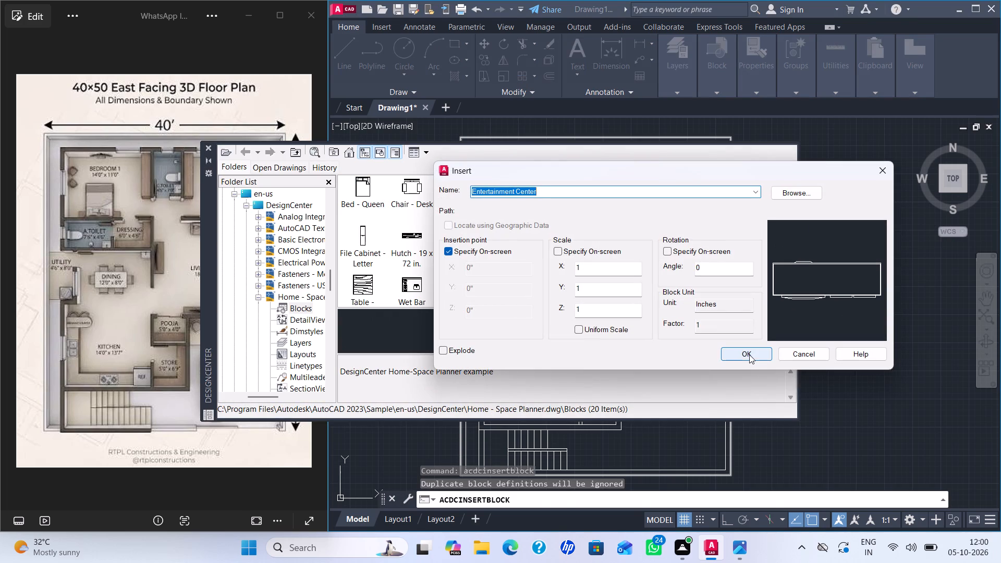
pyautogui.click(749, 354)
pyautogui.click(206, 144)
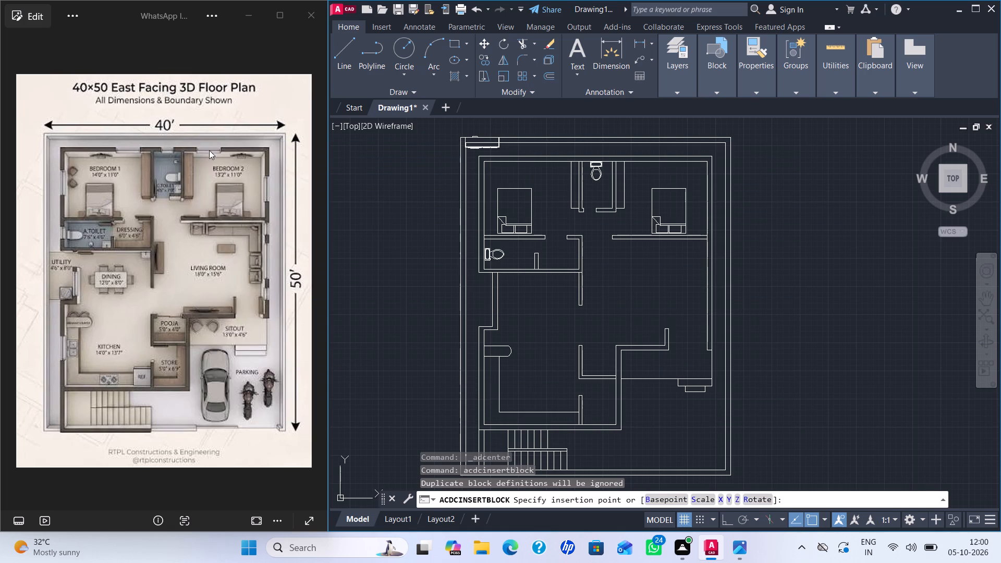
pyautogui.click(808, 315)
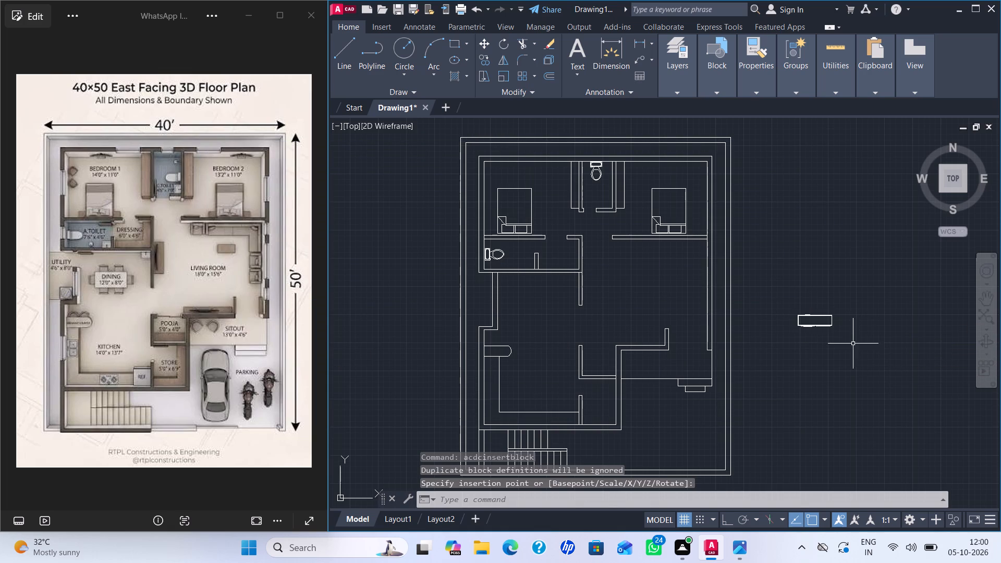
pyautogui.press('Escape')
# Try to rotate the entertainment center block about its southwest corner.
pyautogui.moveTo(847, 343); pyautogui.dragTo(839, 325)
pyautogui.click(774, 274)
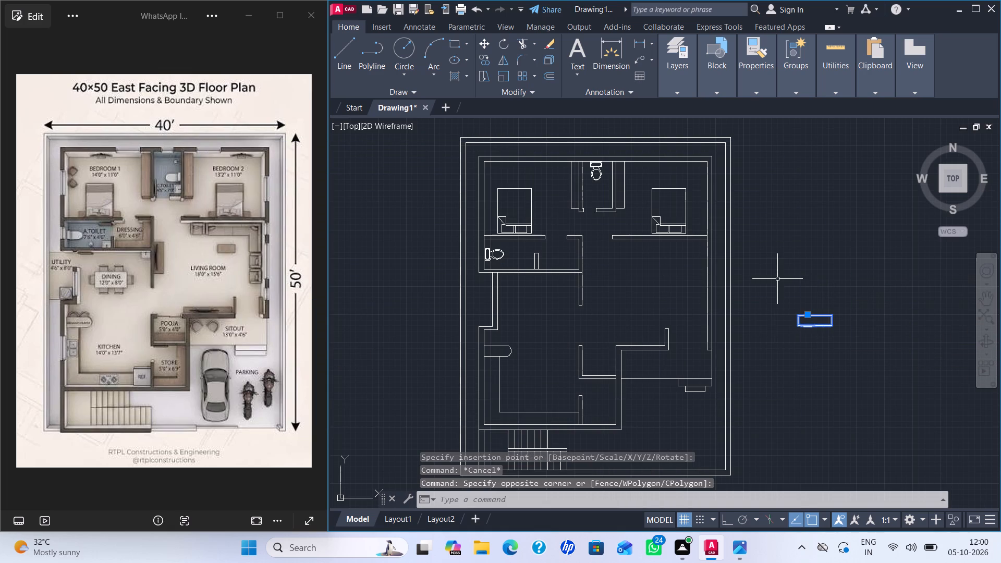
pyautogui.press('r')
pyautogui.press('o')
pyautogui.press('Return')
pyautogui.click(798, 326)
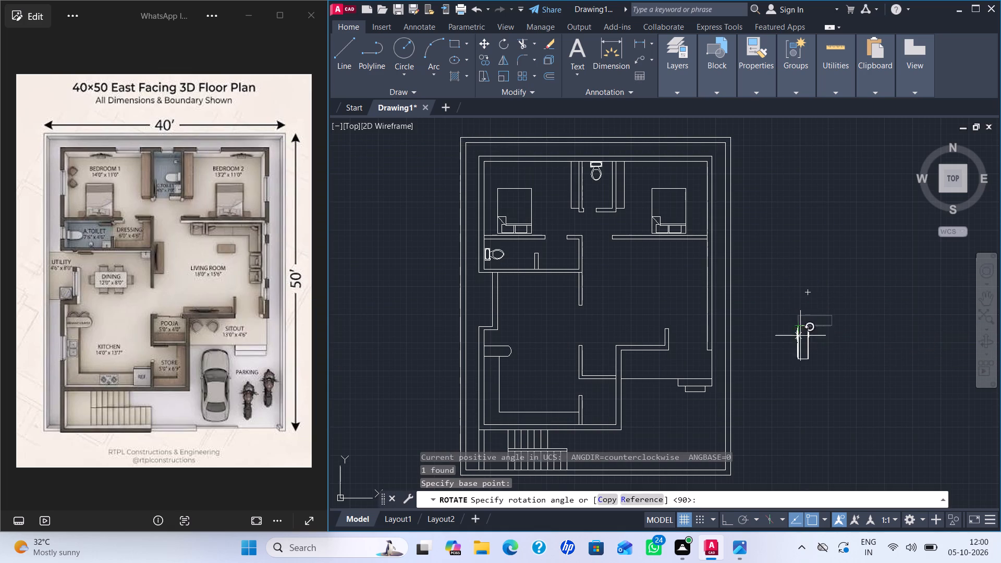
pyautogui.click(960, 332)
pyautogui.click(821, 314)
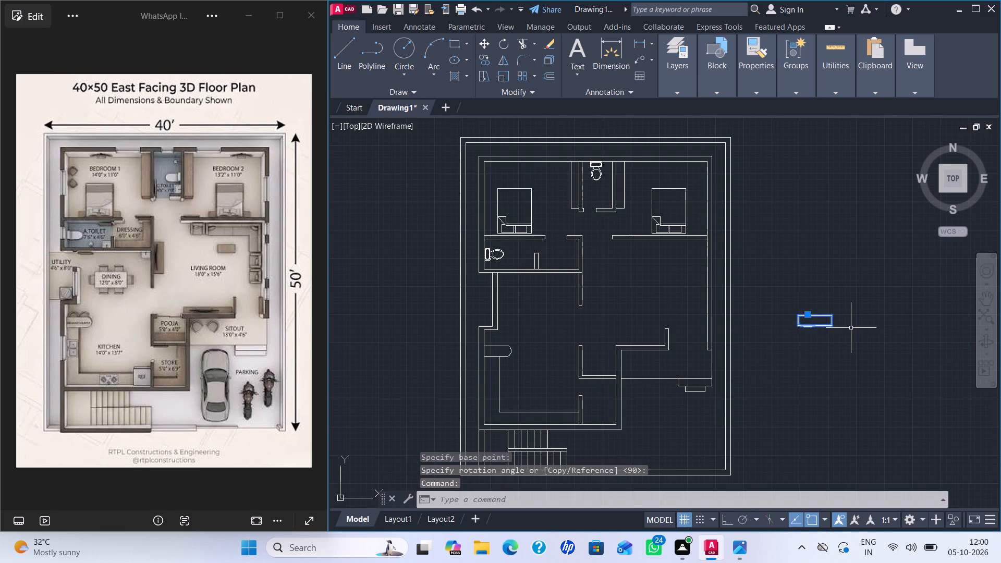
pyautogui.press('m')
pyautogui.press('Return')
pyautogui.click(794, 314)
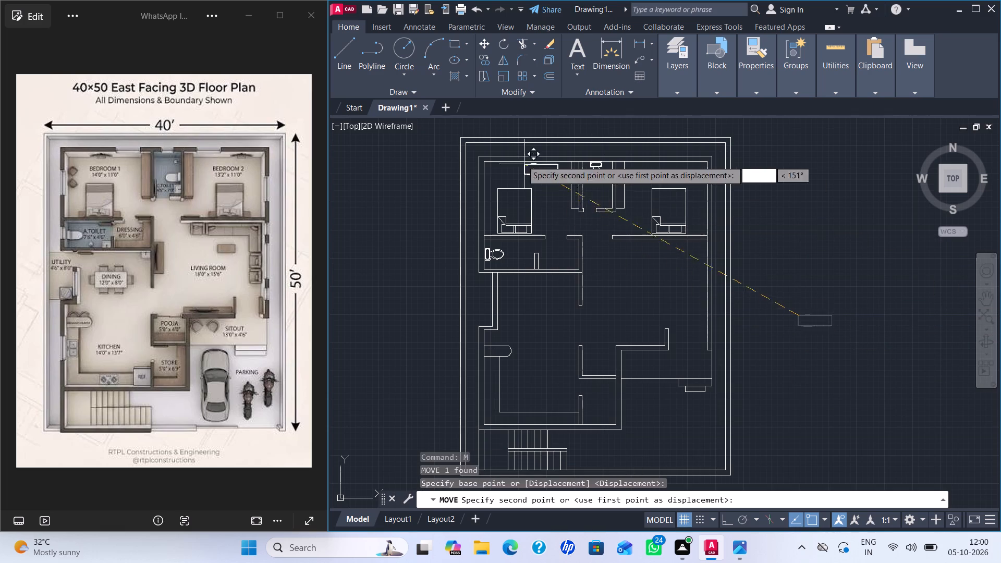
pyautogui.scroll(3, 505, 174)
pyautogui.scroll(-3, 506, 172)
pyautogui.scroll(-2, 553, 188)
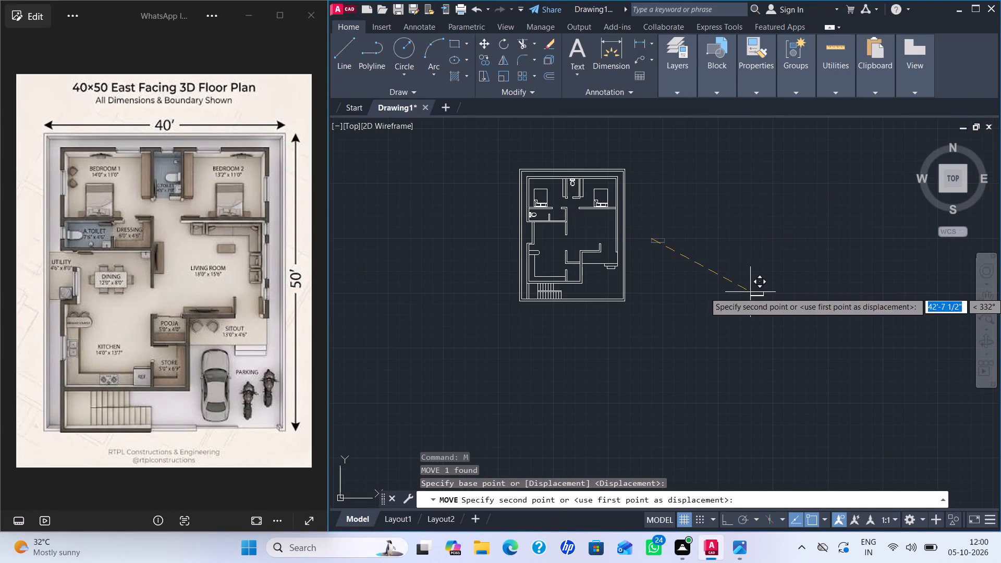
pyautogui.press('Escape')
# Scale the entertainment center block down to a little over half its size from its southwest corner.
pyautogui.click(649, 229)
pyautogui.click(698, 264)
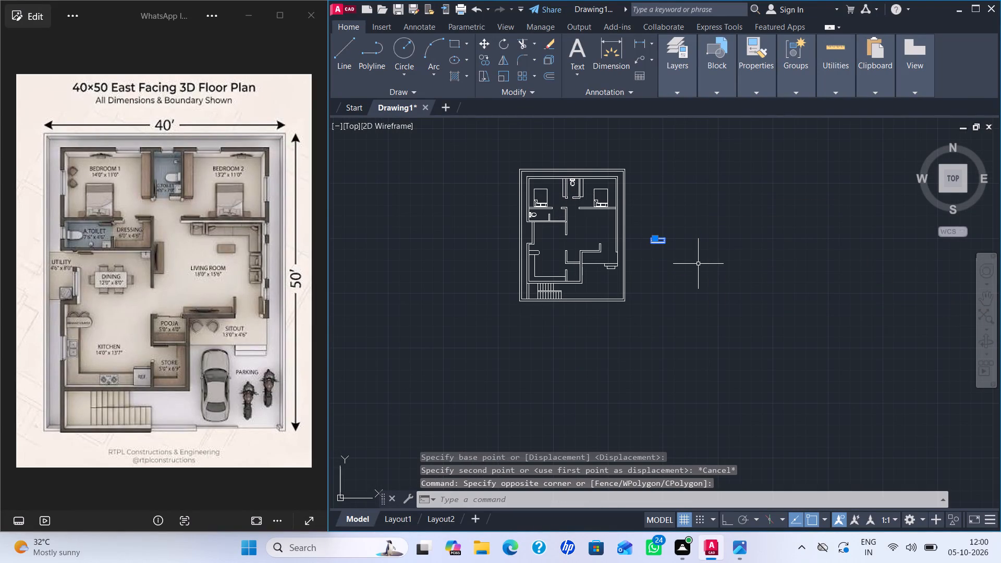
pyautogui.write('SC')
pyautogui.press('Return')
pyautogui.scroll(3, 700, 263)
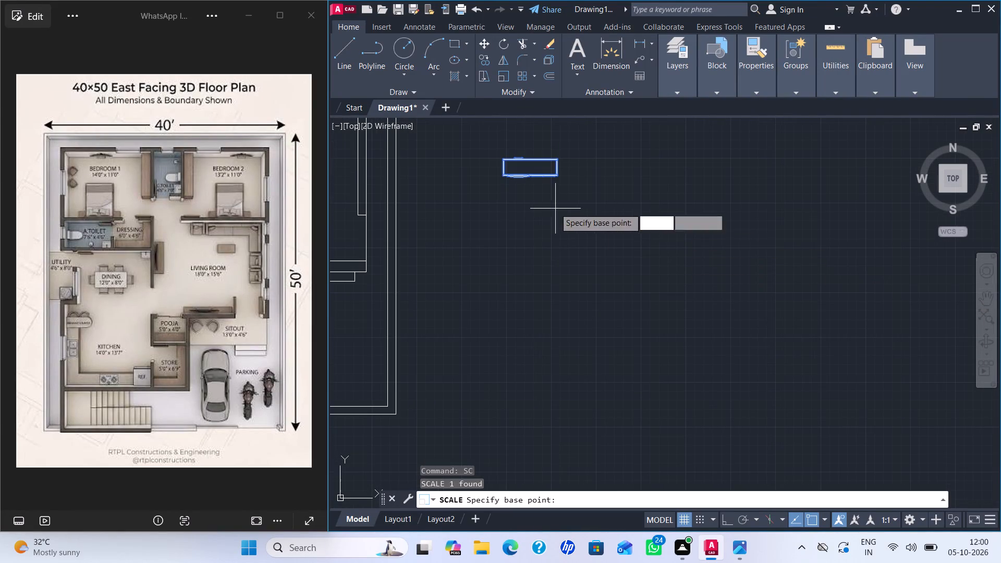
pyautogui.click(500, 179)
pyautogui.click(519, 170)
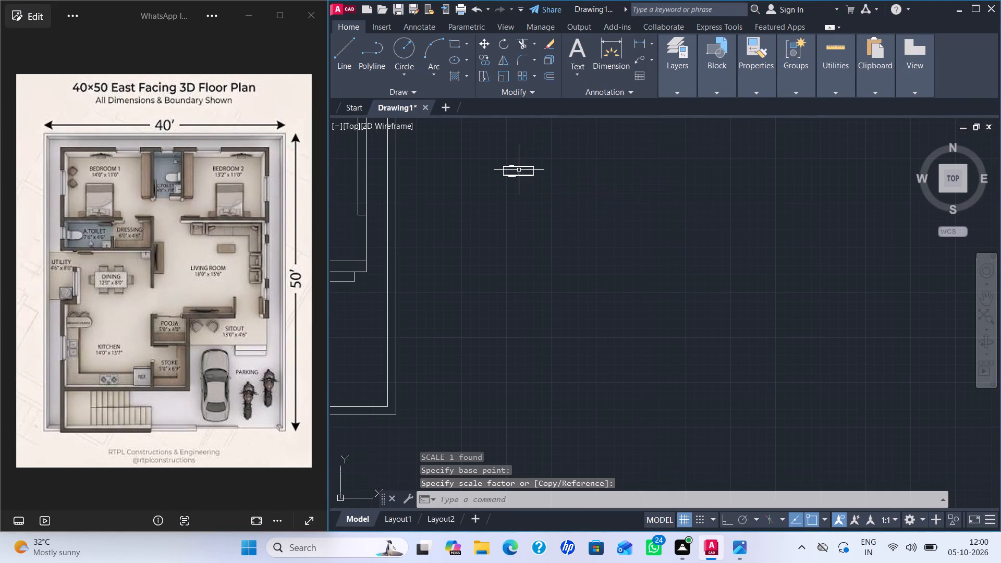
# Move the scaled entertainment center into Bedroom 1, against the north wall's inner face opposite the bed.
pyautogui.click(520, 167)
pyautogui.press('m')
pyautogui.press('Return')
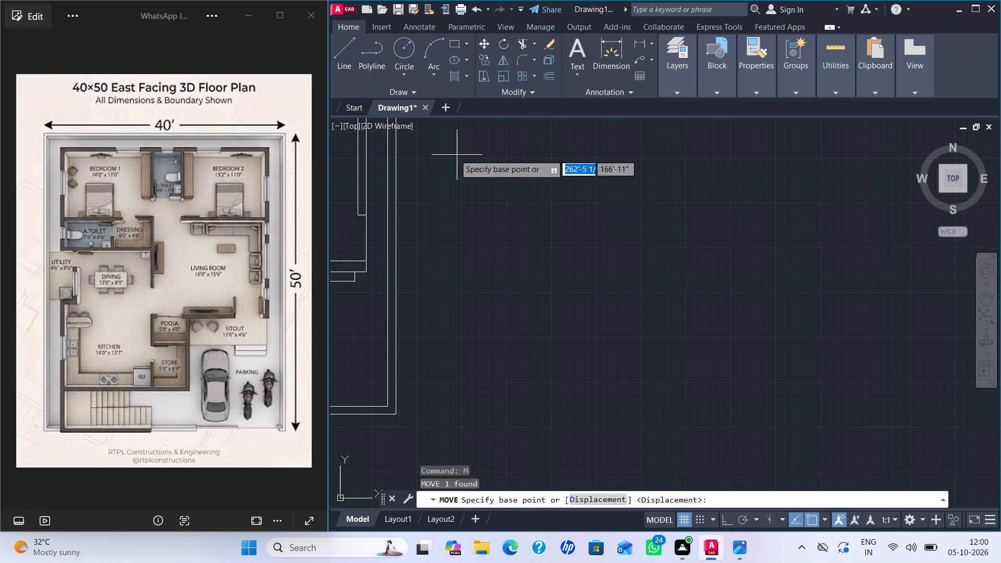
pyautogui.click(502, 162)
pyautogui.scroll(-2, 461, 167)
pyautogui.moveTo(475, 182); pyautogui.dragTo(717, 341, button='middle')
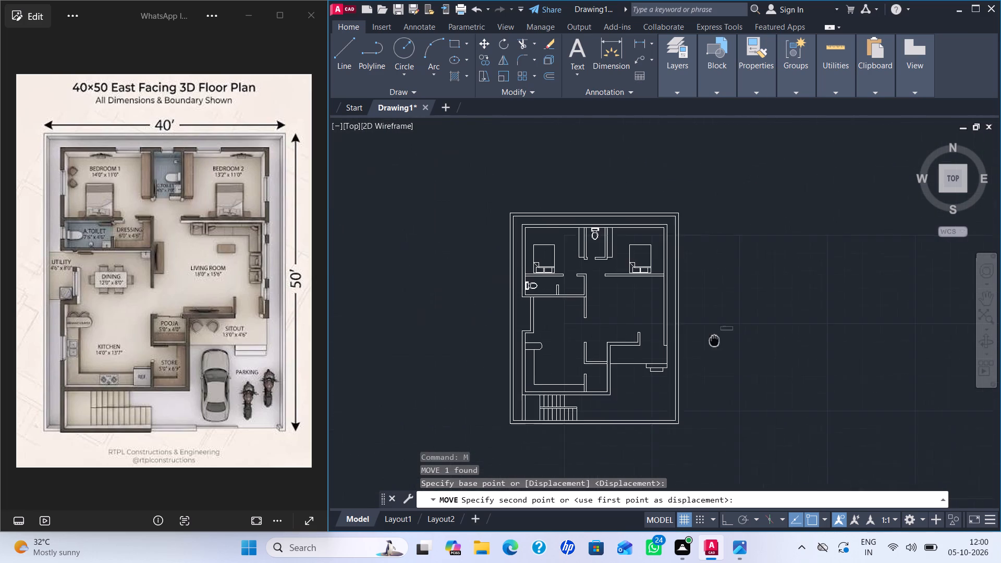
pyautogui.moveTo(717, 341); pyautogui.dragTo(721, 342, button='middle')
pyautogui.scroll(4, 554, 239)
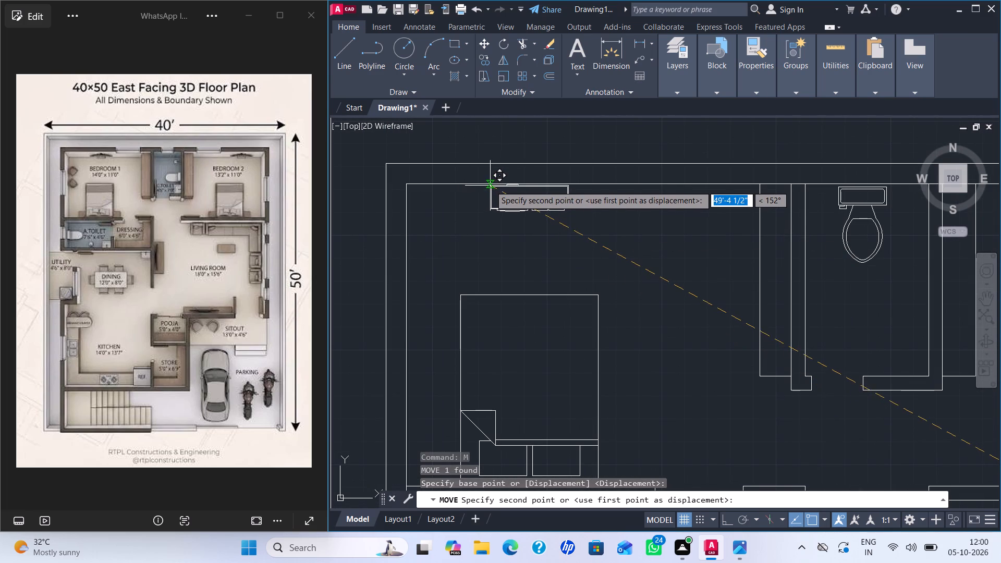
pyautogui.click(490, 186)
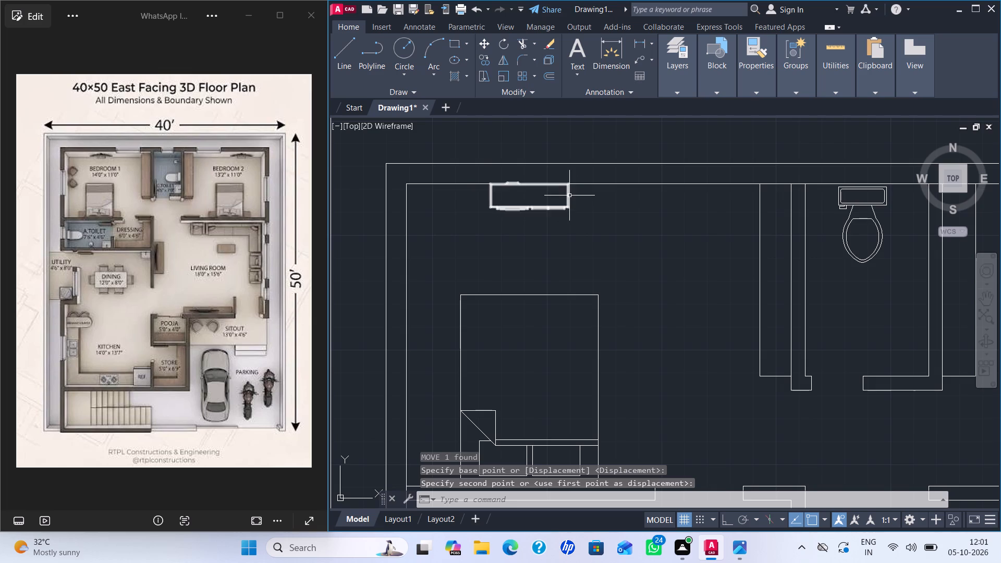
# Nudge the entertainment center slightly south so its rear projection sits flush with the north wall's inner line.
pyautogui.click(568, 197)
pyautogui.press('m')
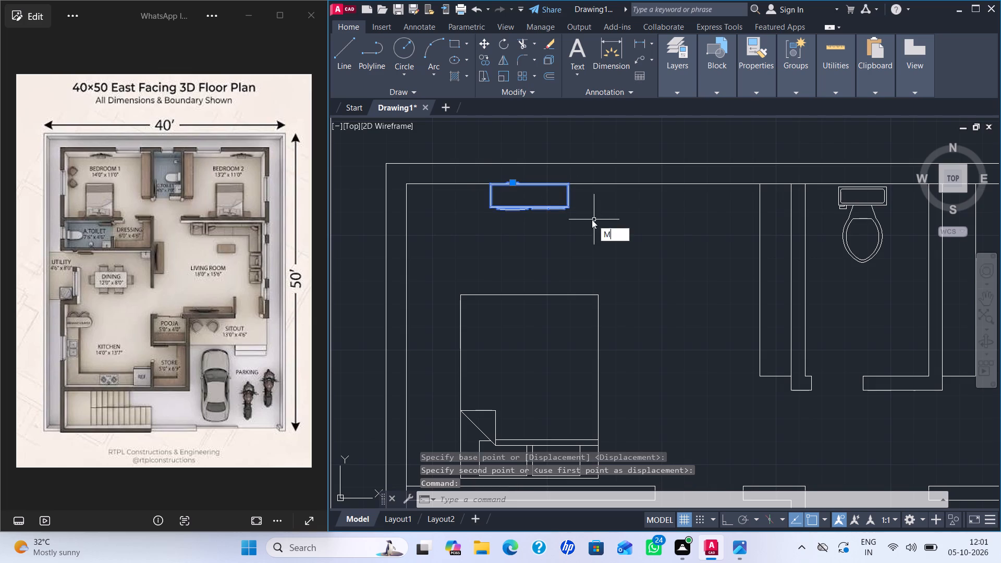
pyautogui.press('Return')
pyautogui.scroll(4, 476, 175)
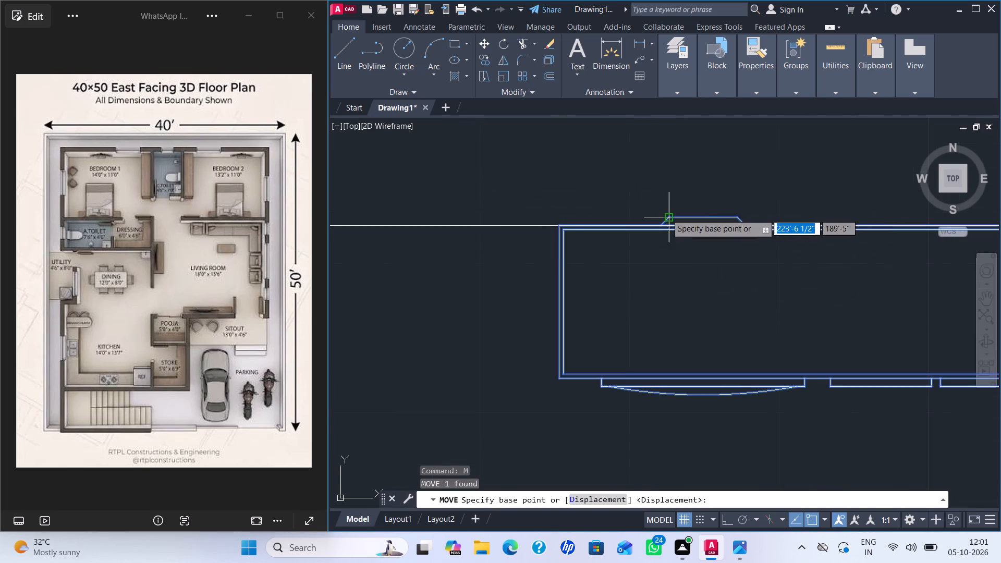
pyautogui.click(666, 214)
pyautogui.click(666, 225)
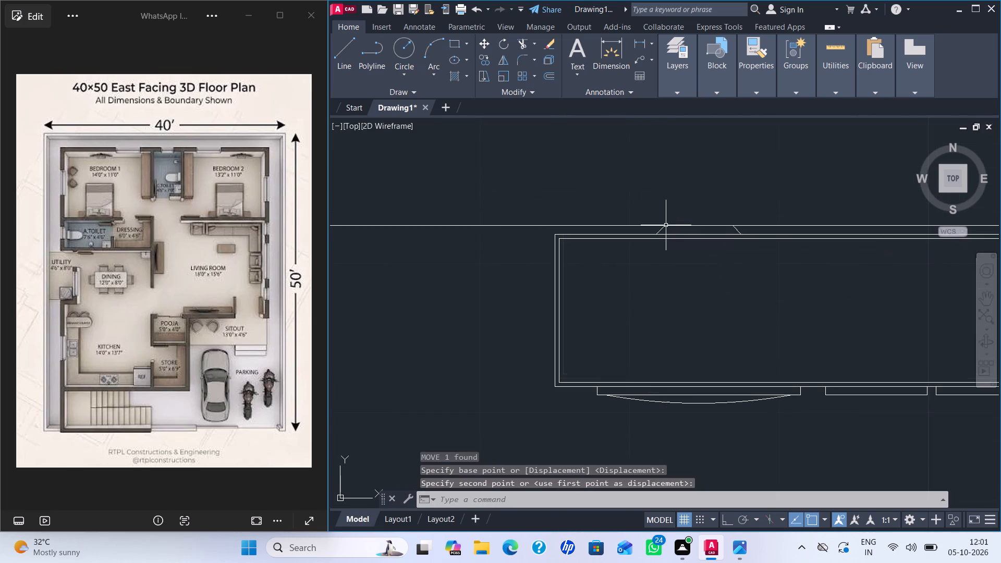
# Copy the entertainment center about 22'-8" east along the north wall into Bedroom 2, opposite its bed.
pyautogui.scroll(-3, 736, 261)
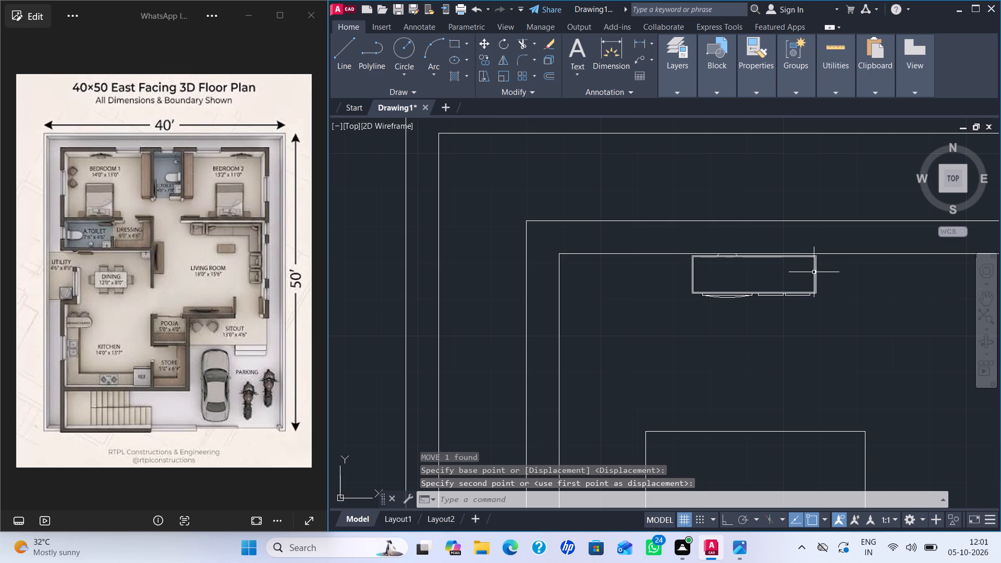
pyautogui.click(816, 271)
pyautogui.press('c')
pyautogui.press('o')
pyautogui.press('Return')
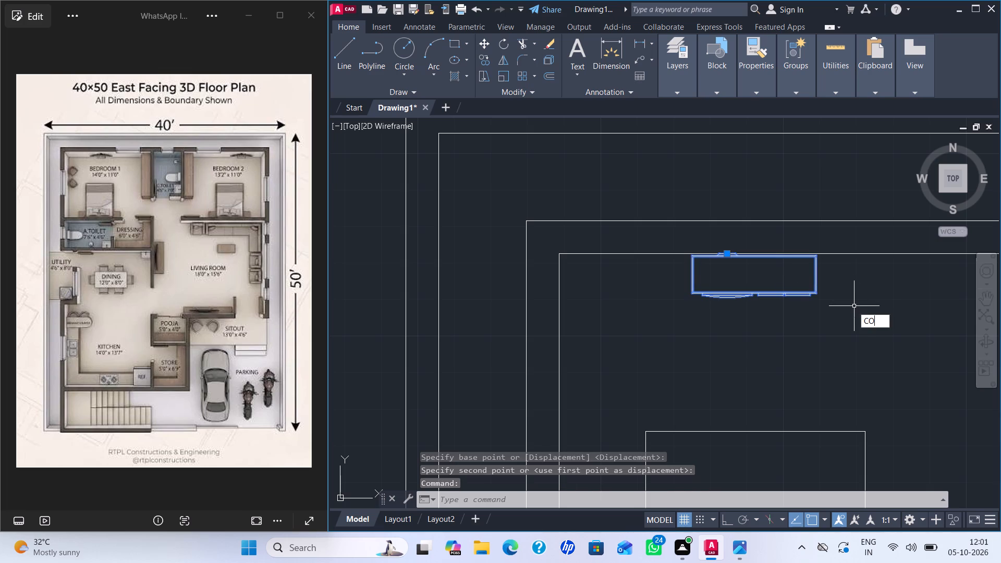
pyautogui.click(812, 253)
pyautogui.scroll(-2, 885, 262)
pyautogui.moveTo(799, 260); pyautogui.dragTo(584, 260, button='middle')
pyautogui.moveTo(835, 285); pyautogui.dragTo(626, 277, button='middle')
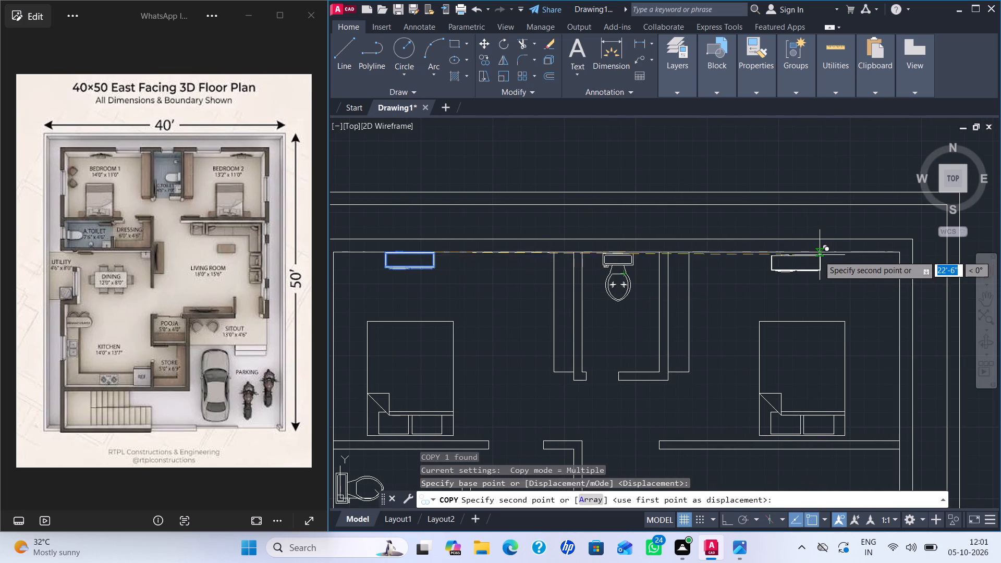
pyautogui.scroll(3, 819, 255)
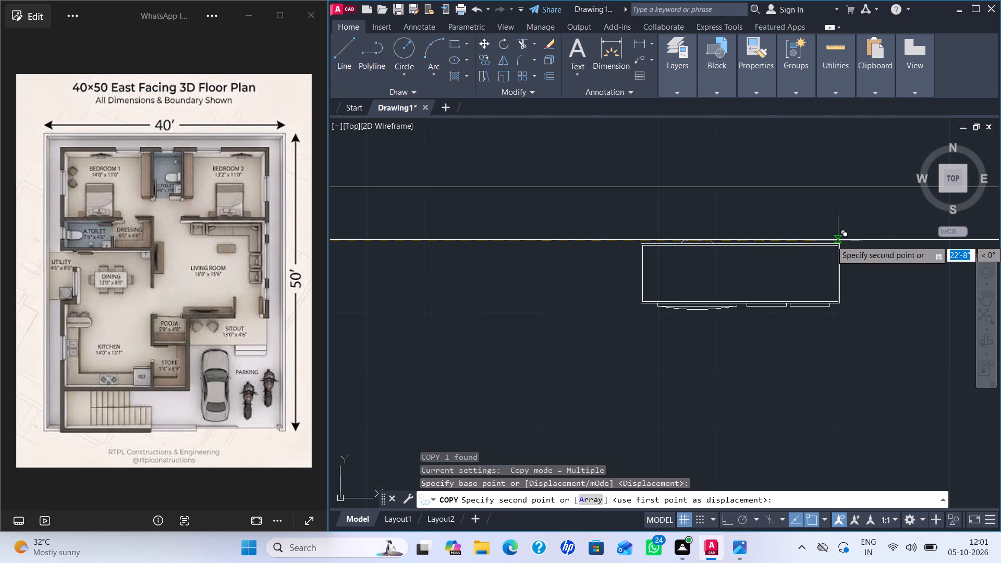
pyautogui.click(838, 240)
pyautogui.scroll(-3, 870, 268)
pyautogui.scroll(-2, 902, 314)
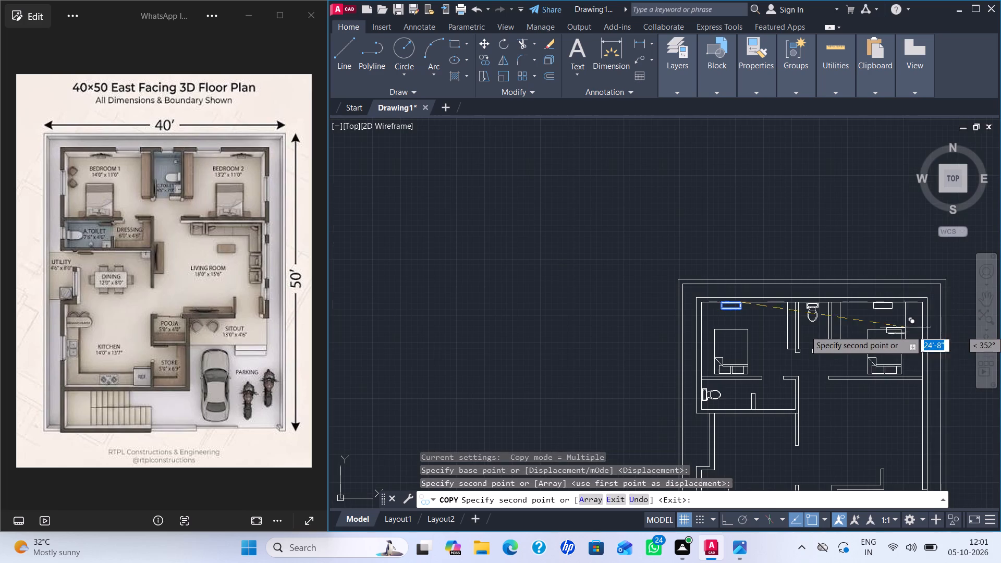
pyautogui.press('Escape')
# Insert the Dining Set - 36 x 72 in. block at scale 1 in the dining area south of the attached toilet.
pyautogui.moveTo(896, 387); pyautogui.dragTo(788, 331, button='middle')
pyautogui.moveTo(776, 334); pyautogui.dragTo(771, 284, button='middle')
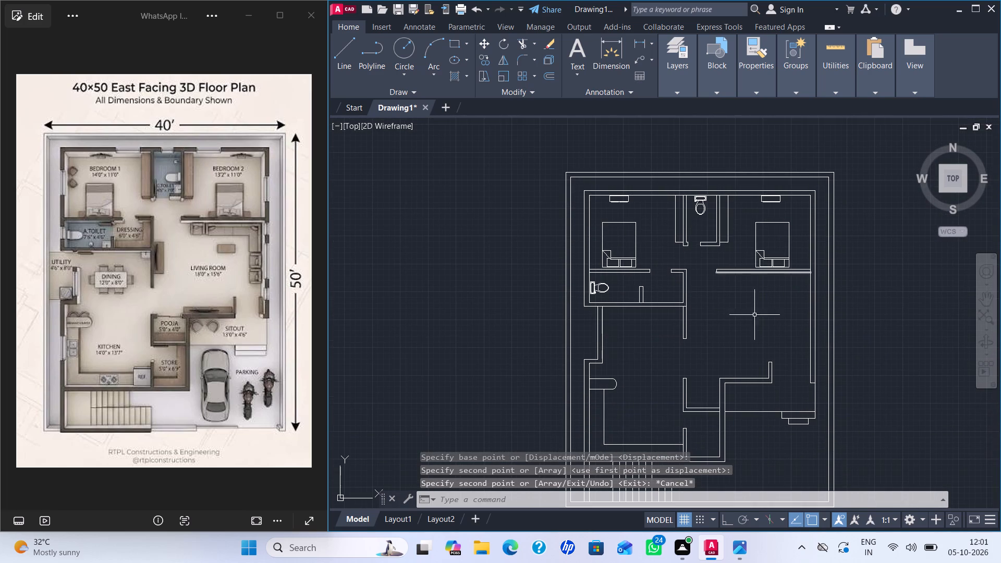
pyautogui.hotkey('ctrl', '2')
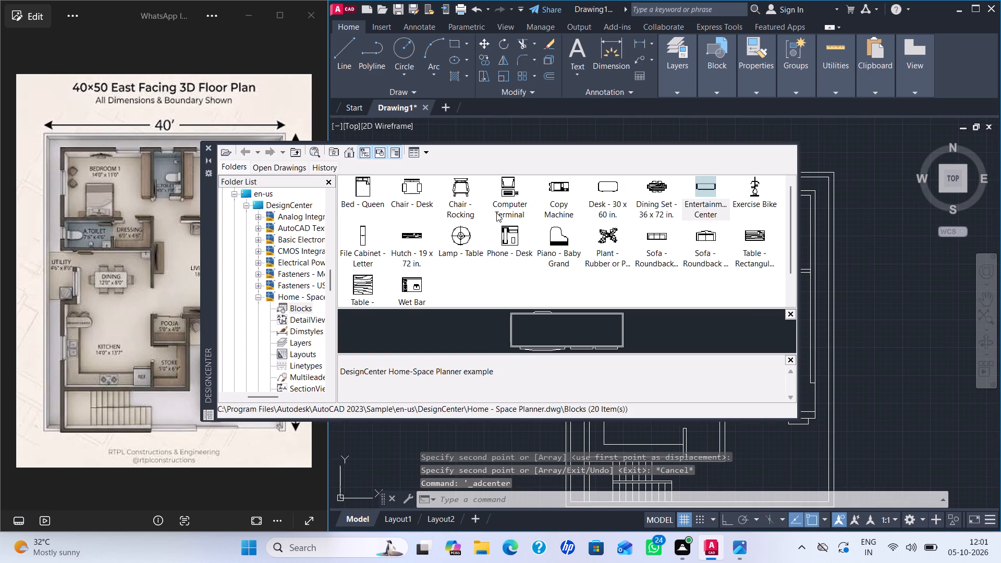
pyautogui.doubleClick(657, 185)
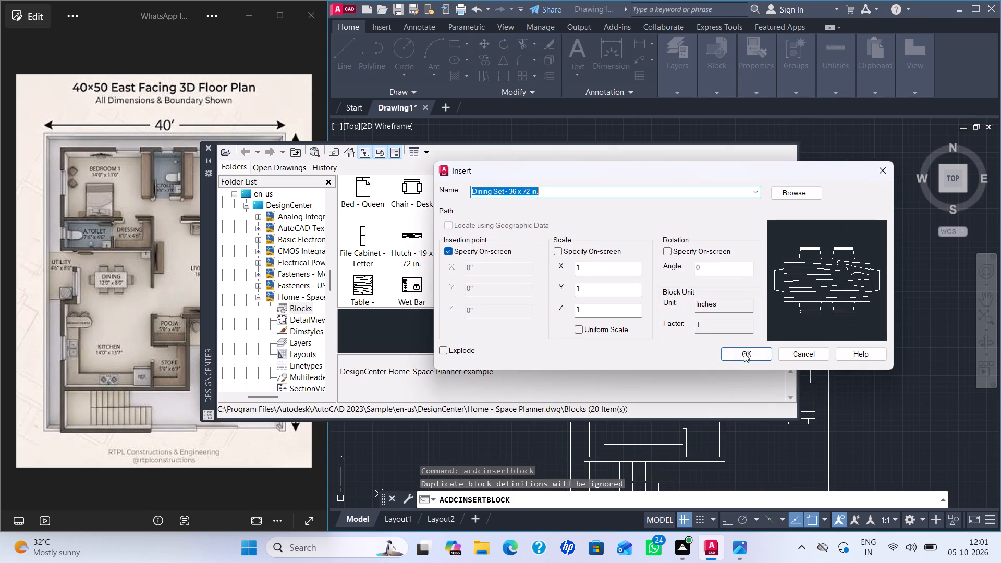
pyautogui.click(752, 348)
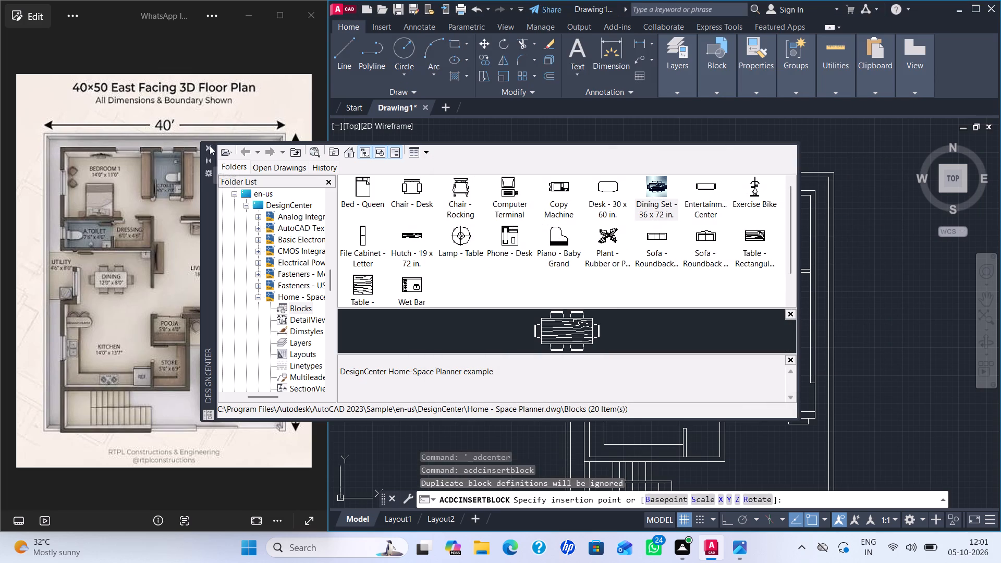
pyautogui.click(210, 145)
pyautogui.scroll(2, 642, 347)
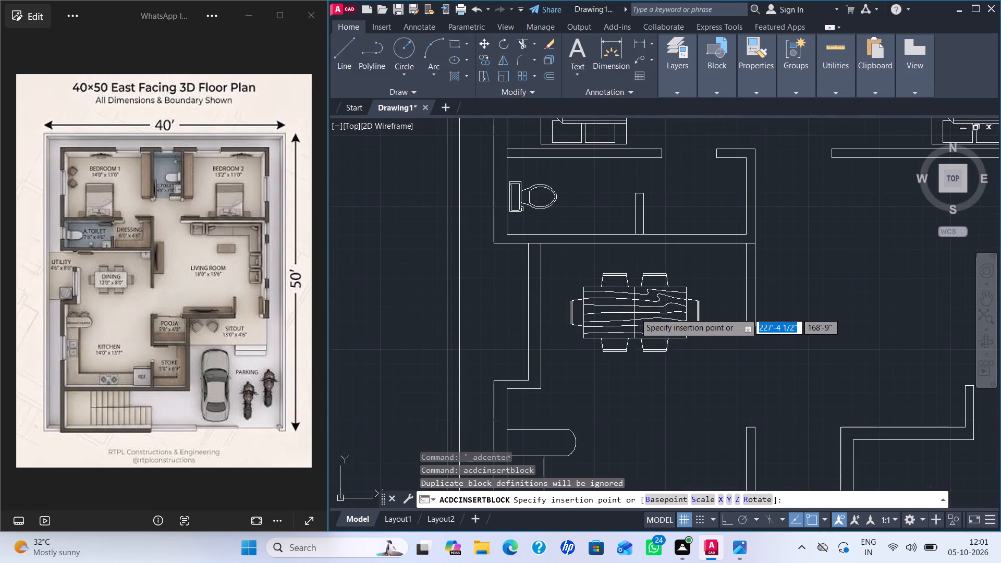
pyautogui.click(641, 309)
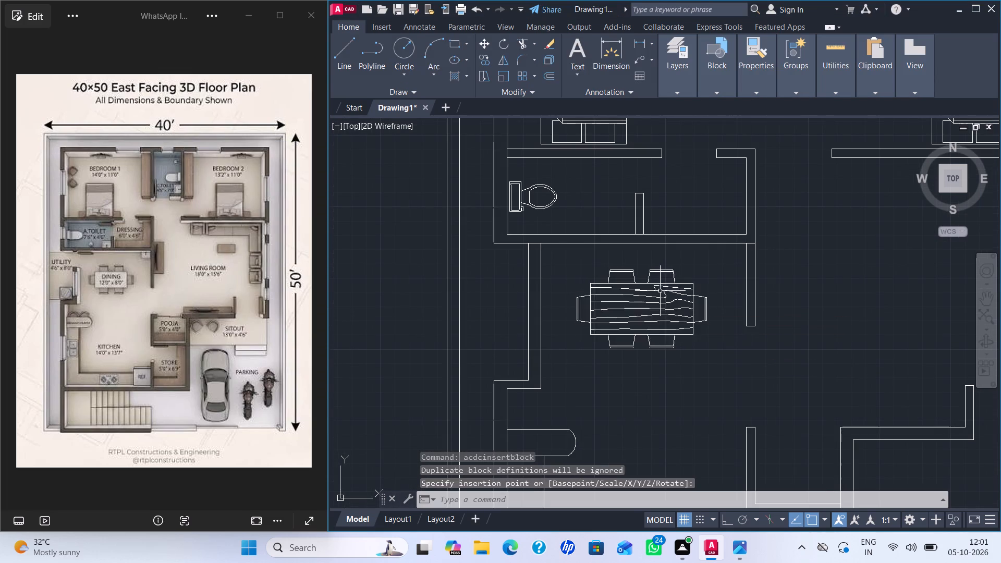
# Scale the dining set down to about half its size, using the tabletop's southwest corner as the base point.
pyautogui.click(660, 287)
pyautogui.press('s')
pyautogui.press('c')
pyautogui.press('Return')
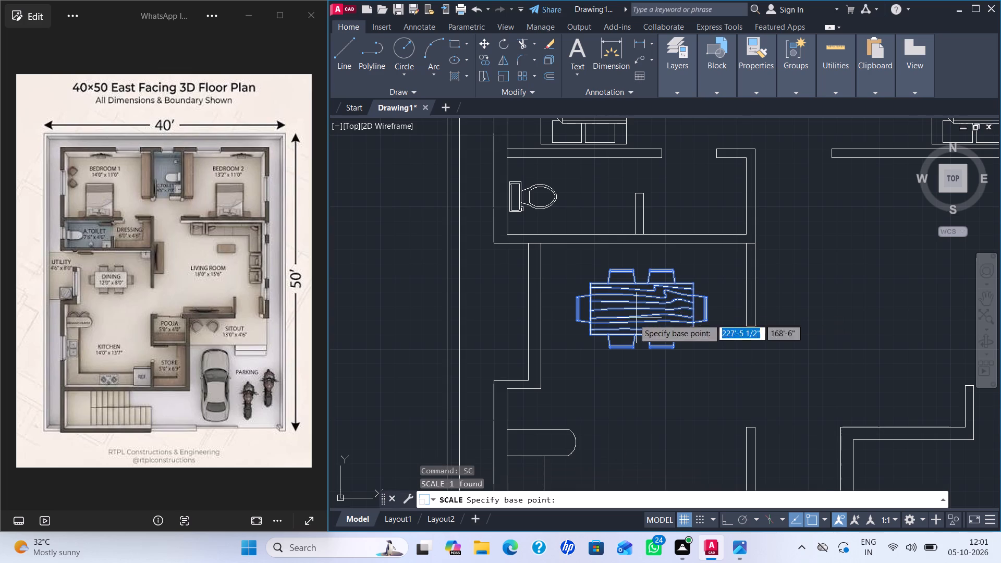
pyautogui.click(589, 333)
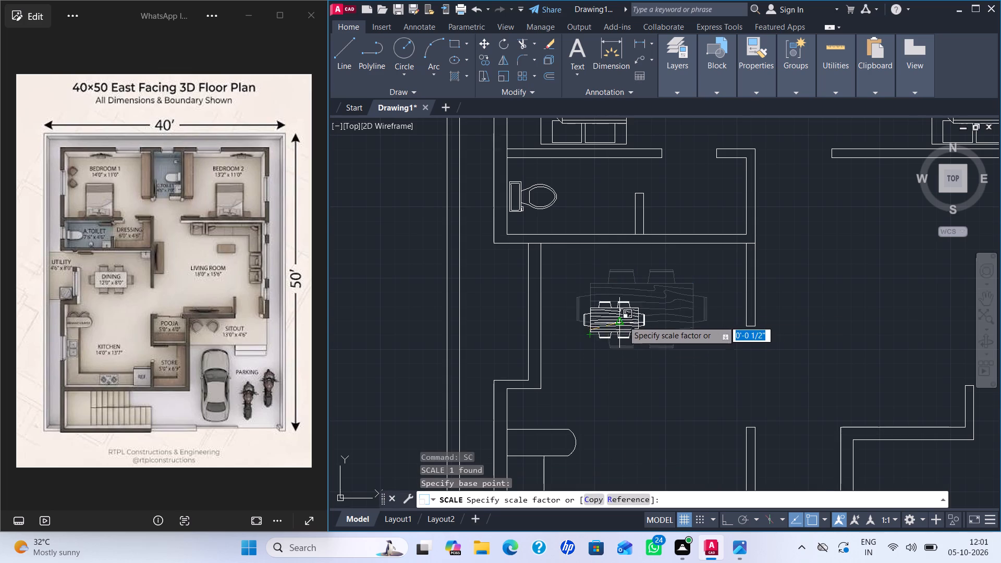
pyautogui.click(624, 320)
# Move the reduced dining set slightly northeast so it sits nearer the middle of the dining area.
pyautogui.click(625, 305)
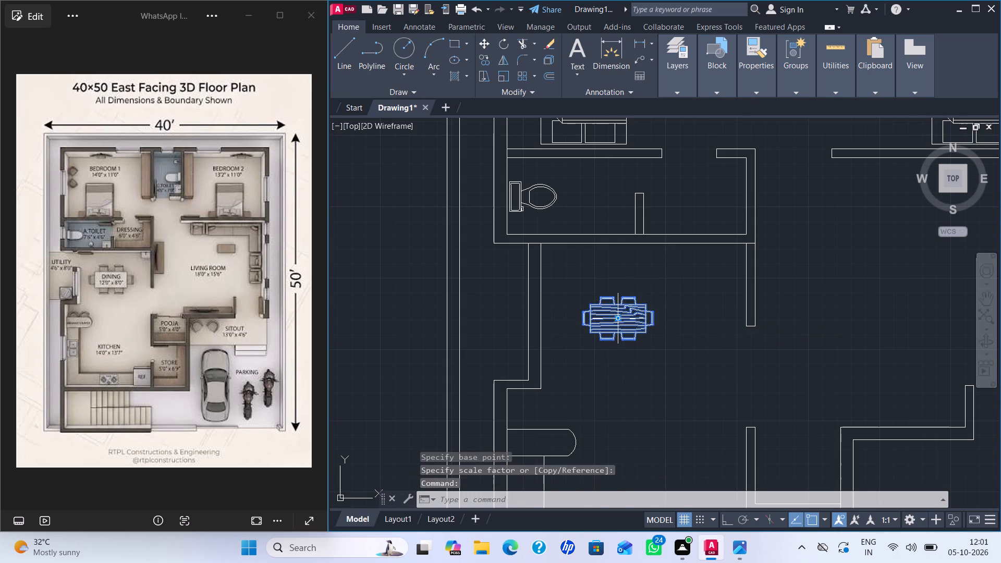
pyautogui.click(617, 317)
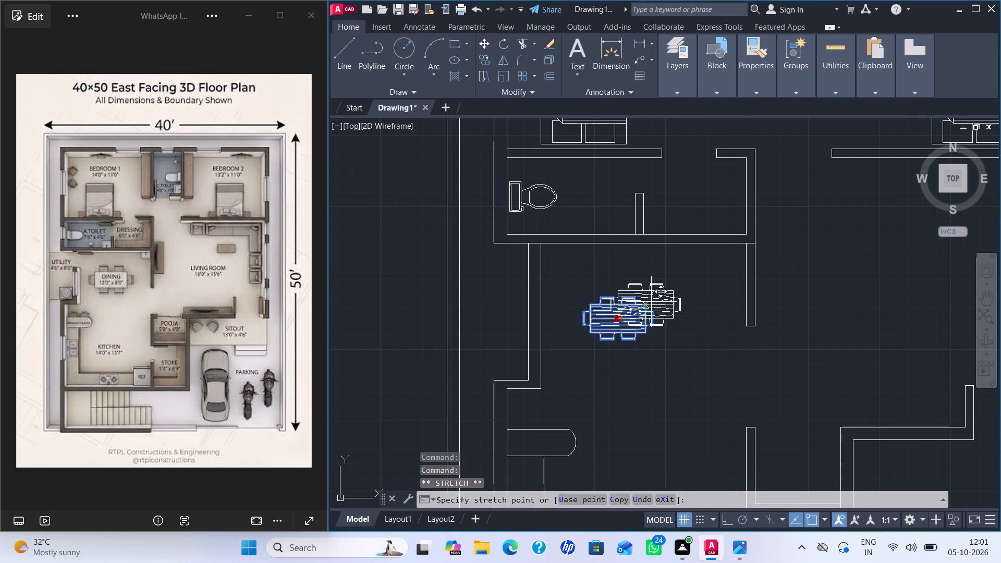
pyautogui.click(651, 302)
pyautogui.press('Escape')
pyautogui.press('Escape')
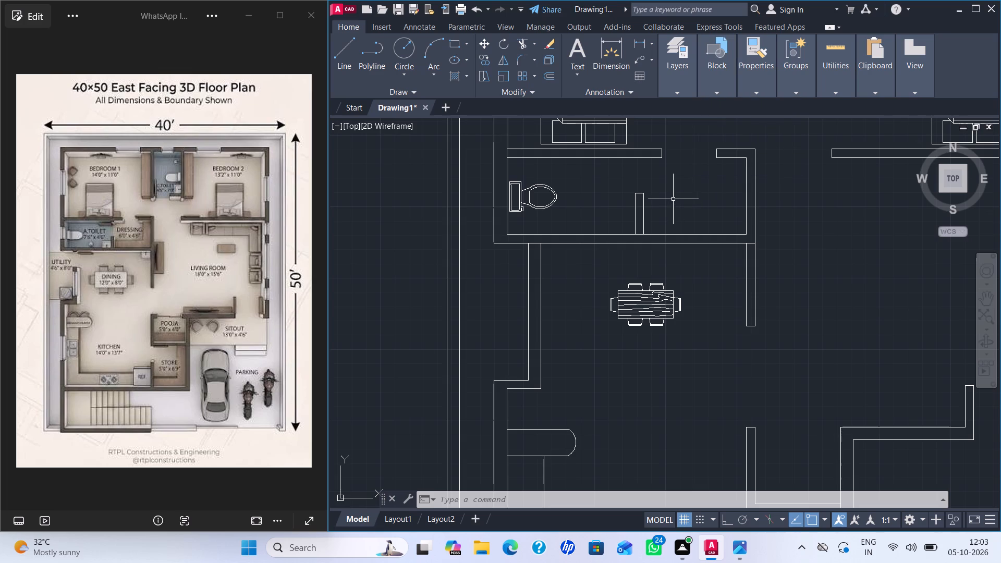
# Draw the store's L-shaped shelf edge: about 3'-9 1/2" east from the short kitchen-side partition, turning north to the Pooja room's south wall.
pyautogui.scroll(-1, 718, 405)
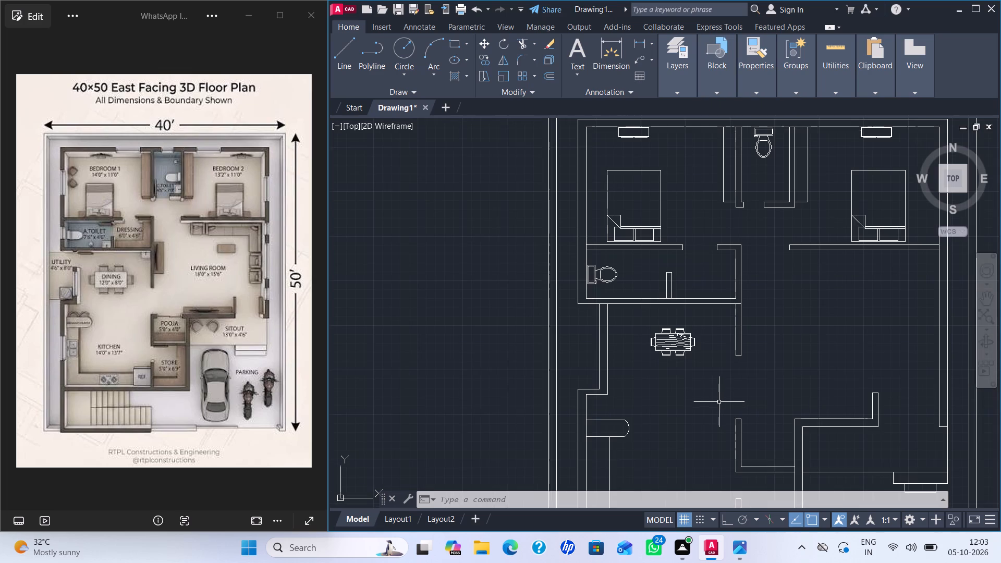
pyautogui.moveTo(706, 384); pyautogui.dragTo(602, 354, button='middle')
pyautogui.scroll(1, 674, 376)
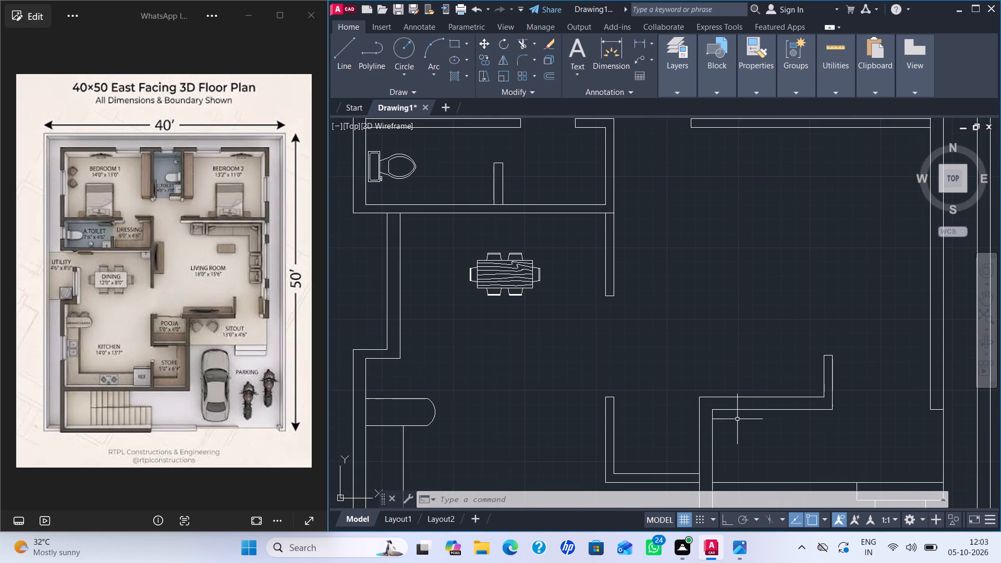
pyautogui.moveTo(731, 415); pyautogui.dragTo(634, 299, button='middle')
pyautogui.moveTo(618, 375); pyautogui.dragTo(605, 286, button='middle')
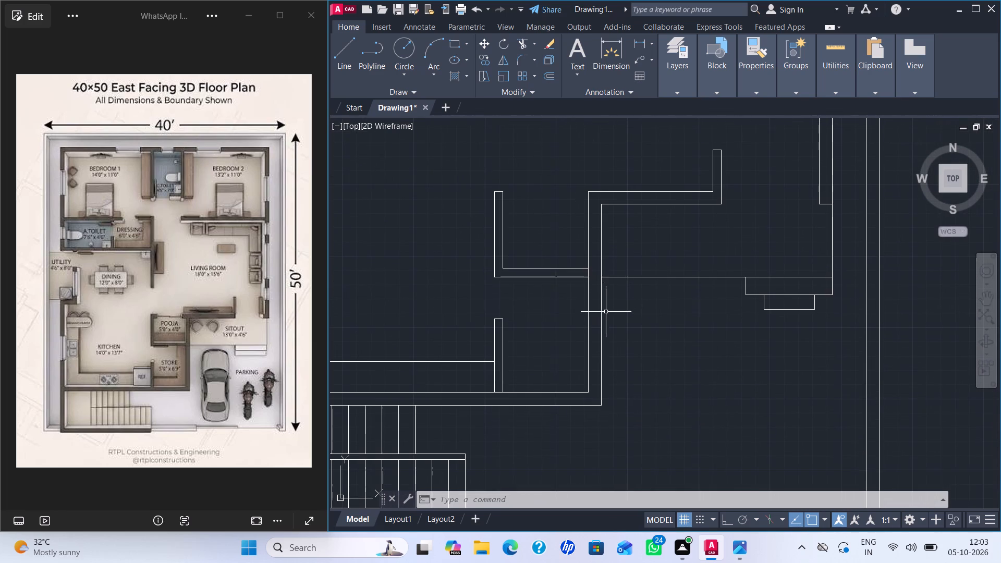
pyautogui.press('l')
pyautogui.press('Return')
pyautogui.scroll(1, 574, 311)
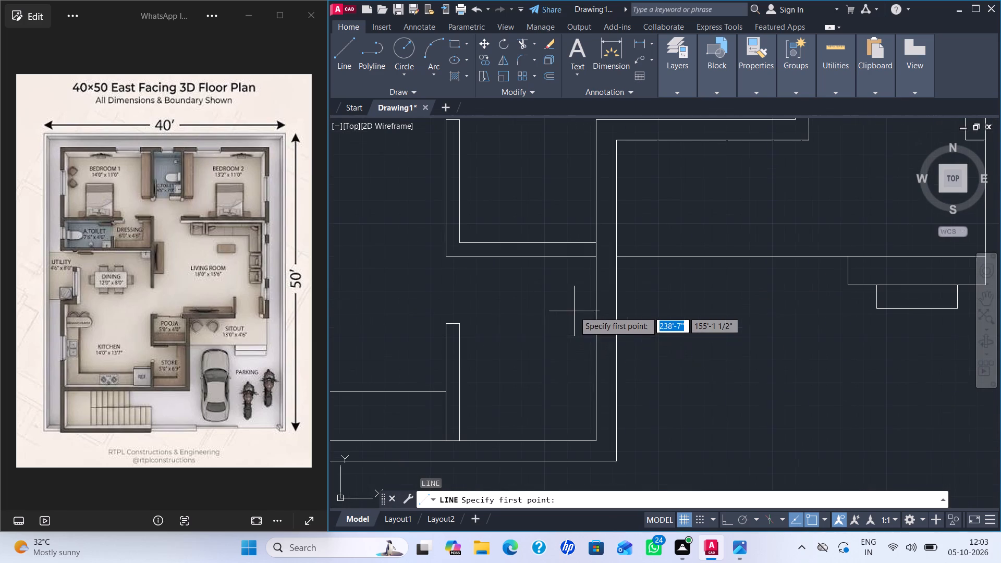
pyautogui.click(459, 408)
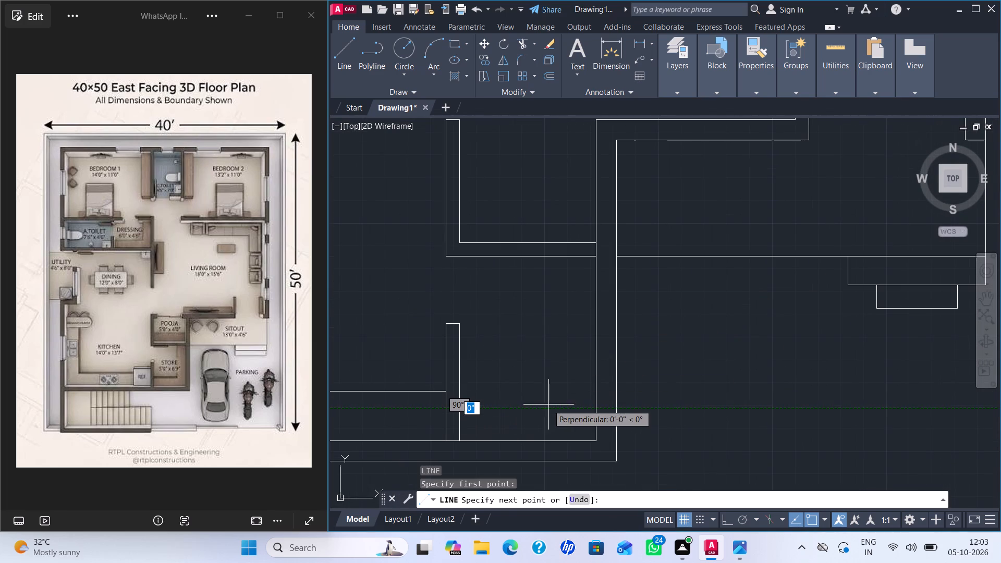
pyautogui.click(564, 408)
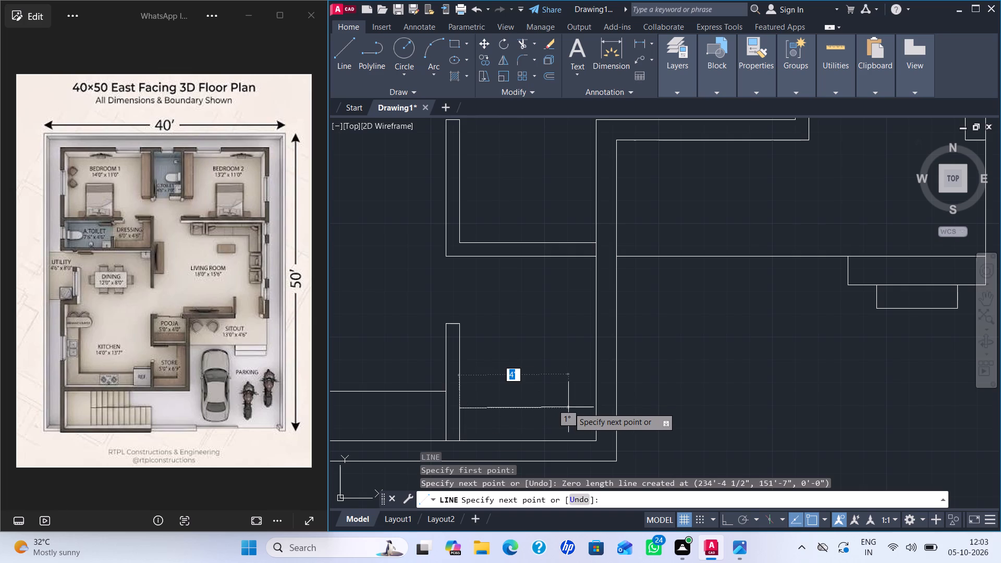
pyautogui.press('F8')
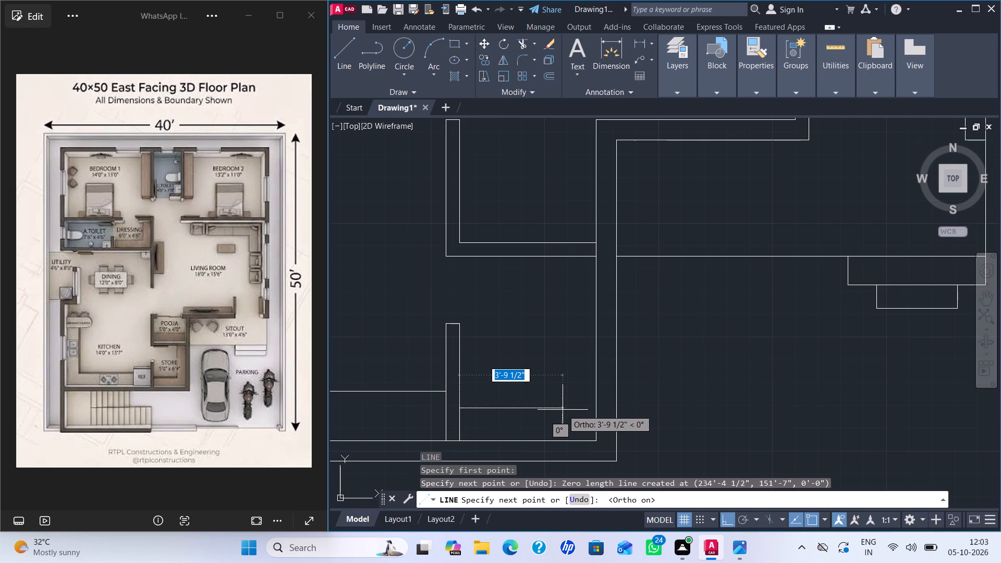
pyautogui.click(563, 410)
pyautogui.click(563, 257)
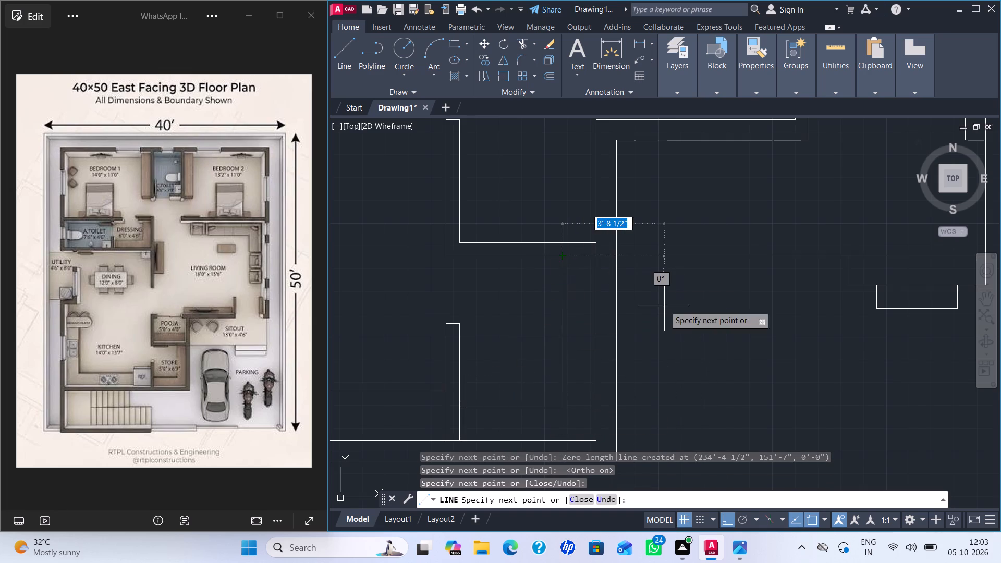
pyautogui.press('Escape')
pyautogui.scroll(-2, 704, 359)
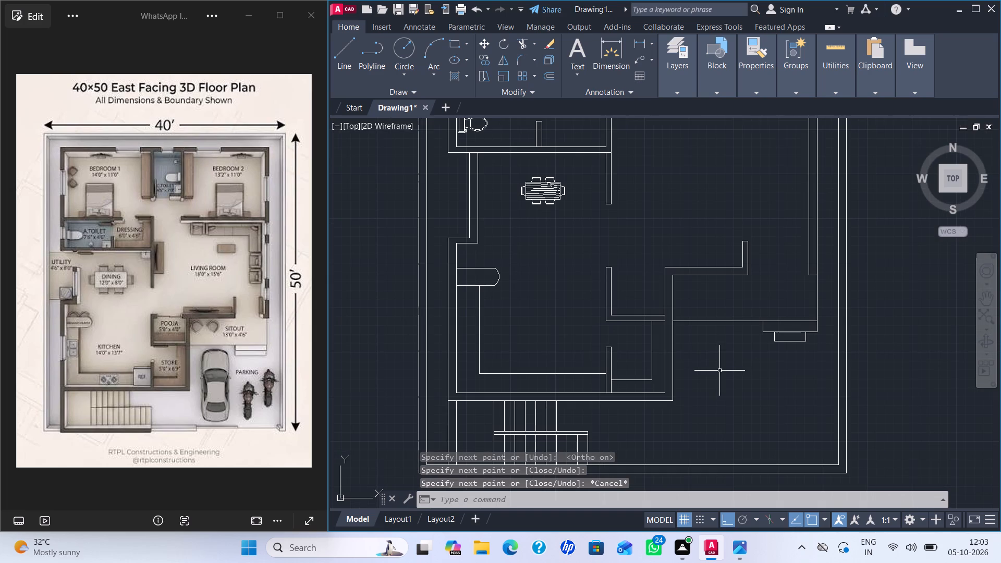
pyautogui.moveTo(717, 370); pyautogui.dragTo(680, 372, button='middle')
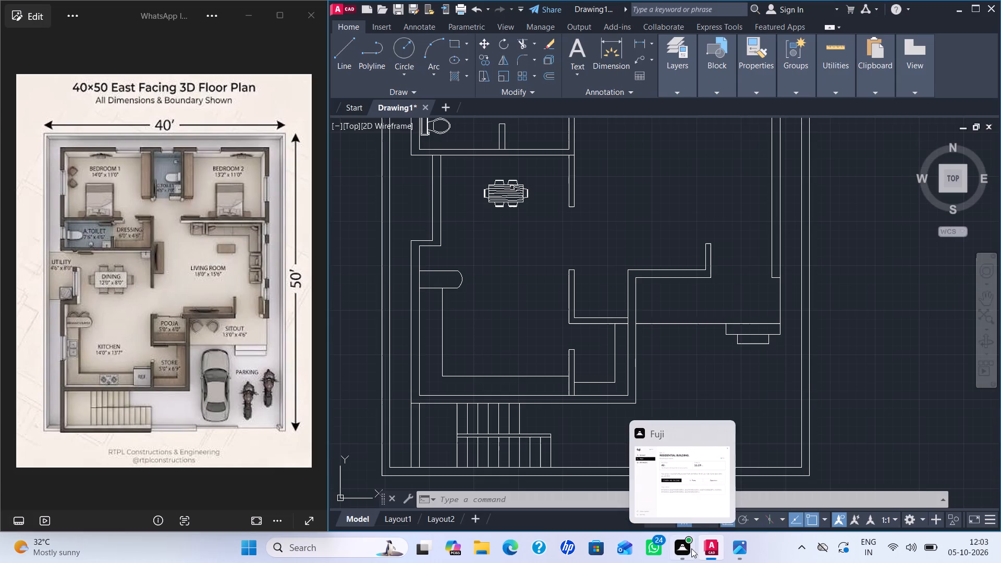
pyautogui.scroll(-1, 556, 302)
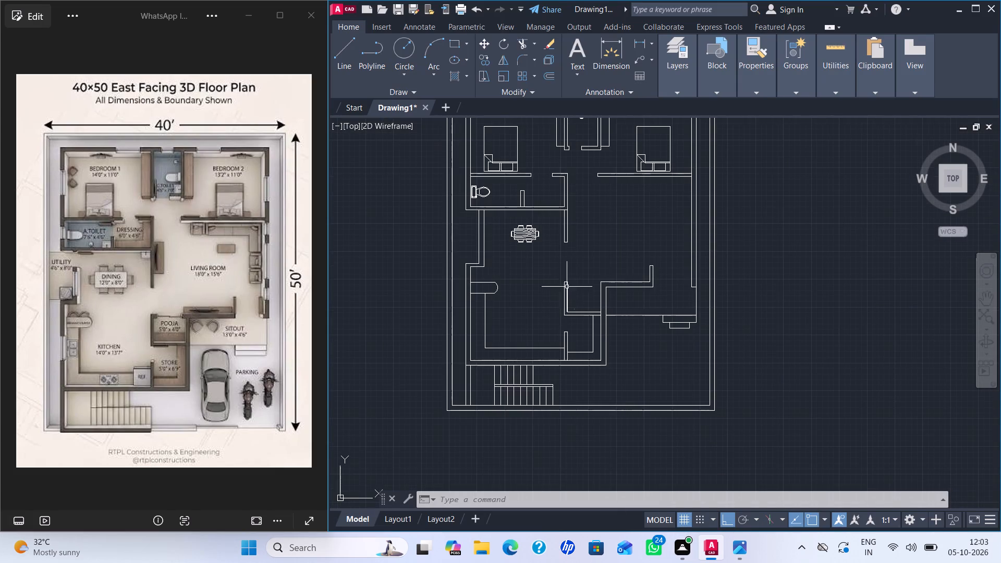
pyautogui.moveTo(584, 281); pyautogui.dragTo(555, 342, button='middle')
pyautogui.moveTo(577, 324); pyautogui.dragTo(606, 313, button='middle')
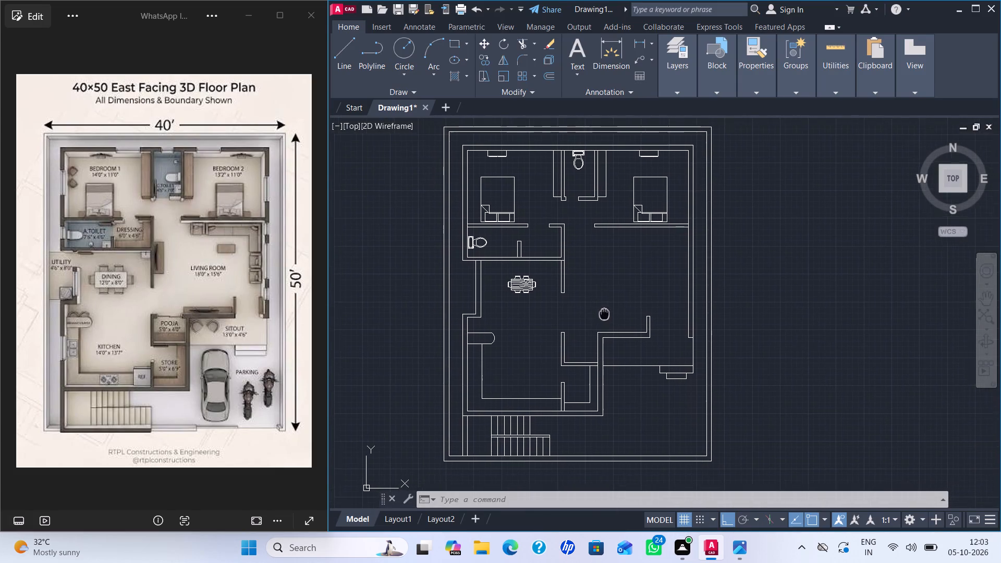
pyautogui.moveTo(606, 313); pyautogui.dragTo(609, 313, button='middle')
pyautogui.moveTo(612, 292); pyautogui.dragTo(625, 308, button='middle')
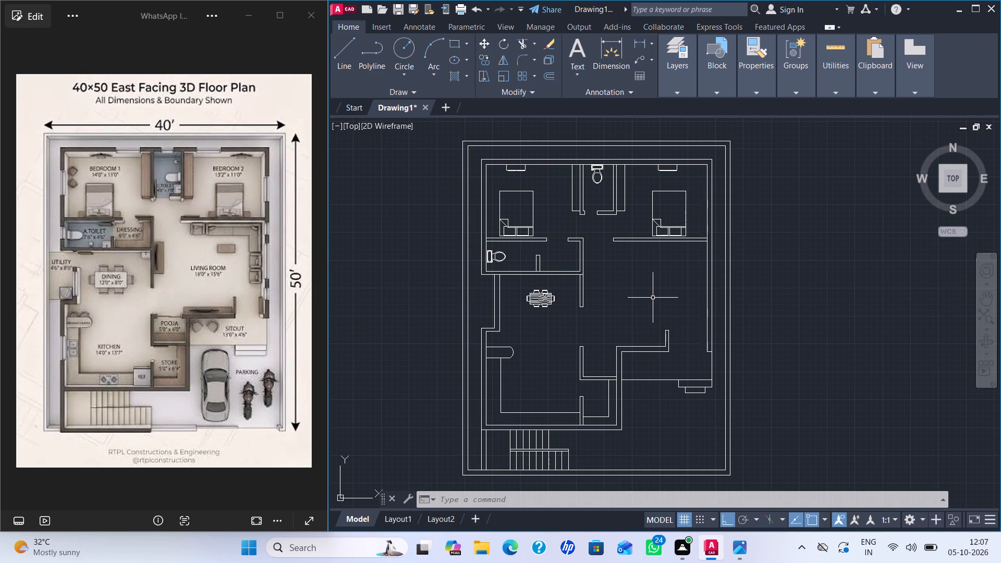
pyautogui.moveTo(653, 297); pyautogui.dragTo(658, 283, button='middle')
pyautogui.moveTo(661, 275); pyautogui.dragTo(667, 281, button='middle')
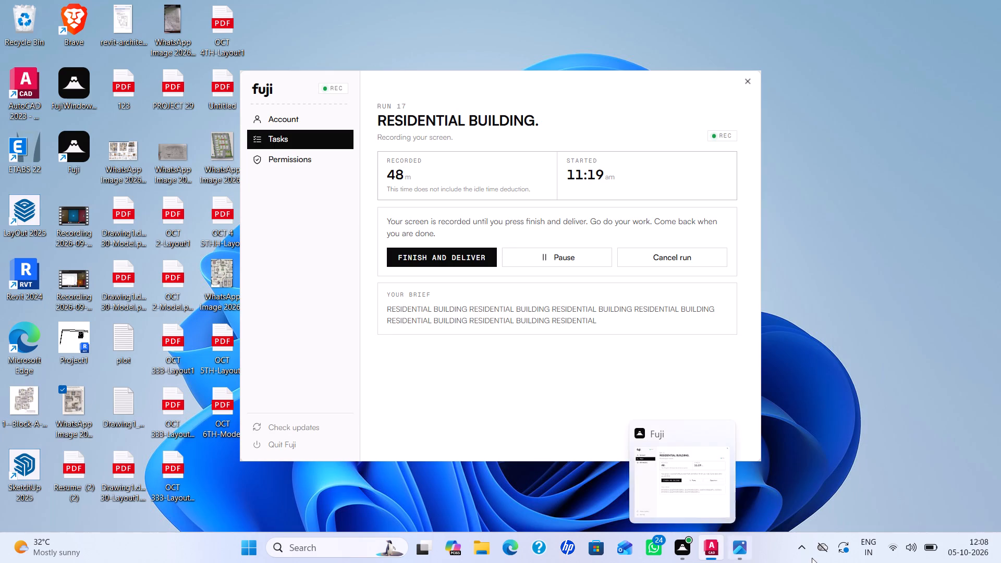
# Insert the Sofa - Roundback 7 ft. block in the living room, its back facing the wall south of Bedroom 2.
pyautogui.moveTo(663, 279); pyautogui.dragTo(609, 283, button='middle')
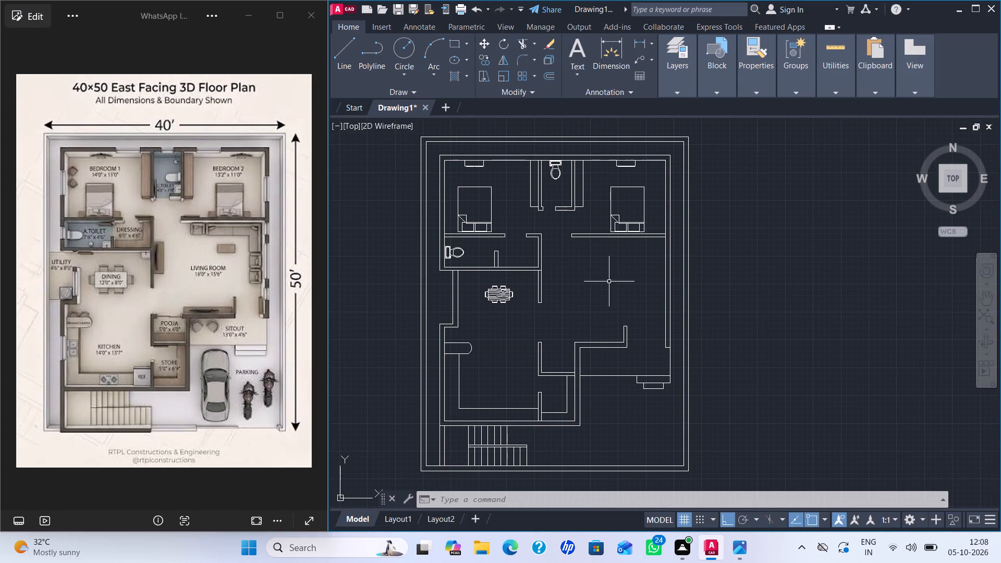
pyautogui.hotkey('ctrl', '2')
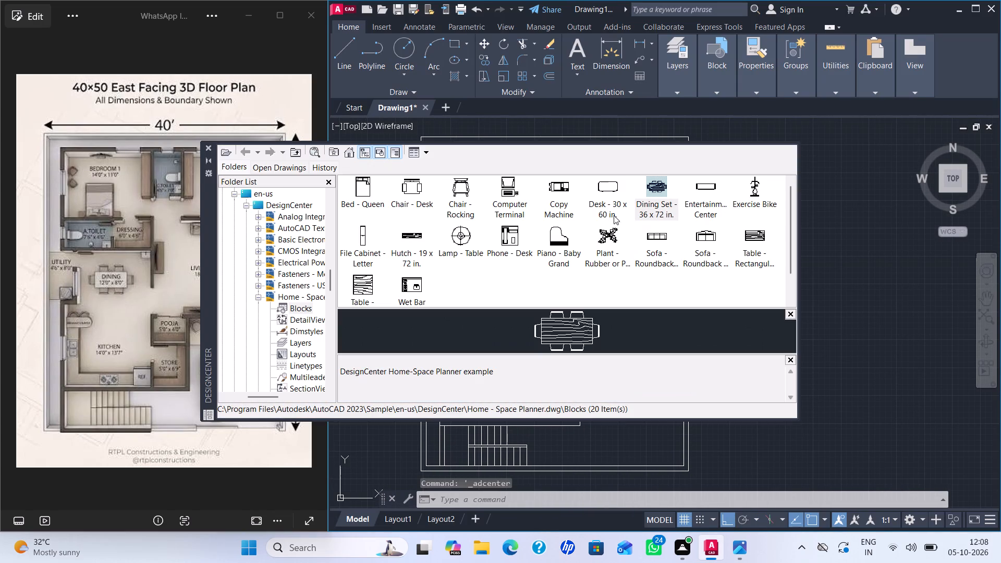
pyautogui.doubleClick(663, 236)
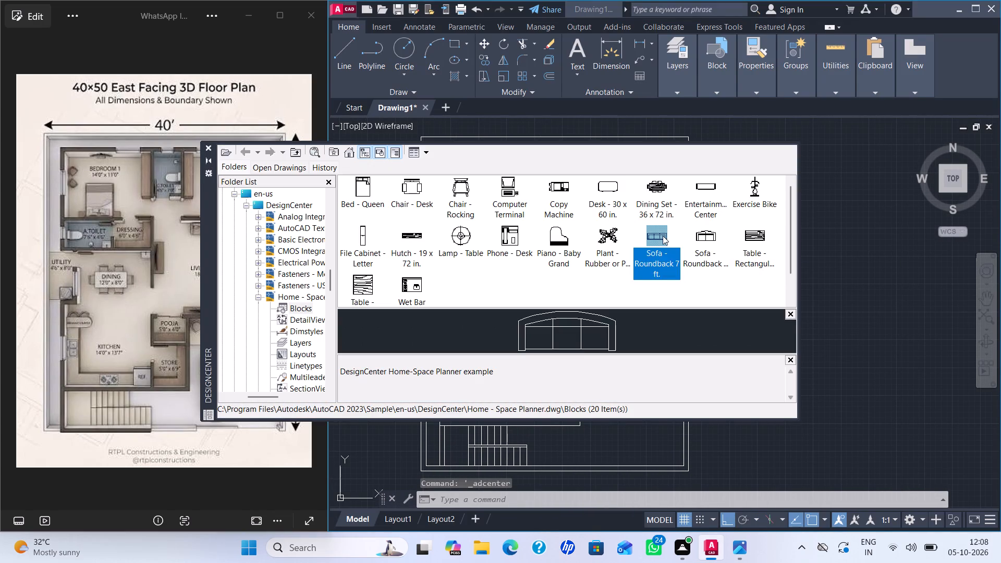
pyautogui.click(734, 352)
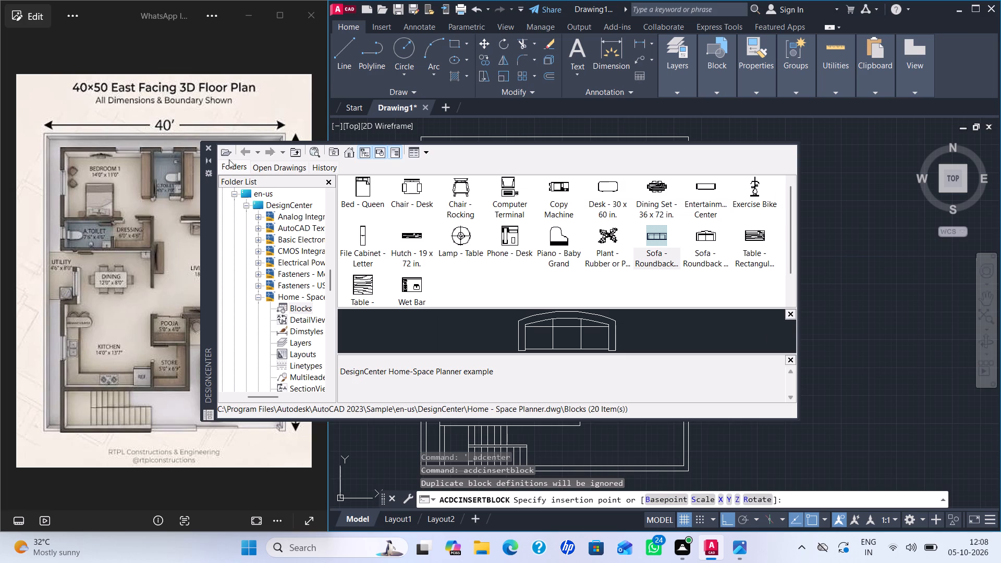
pyautogui.click(207, 145)
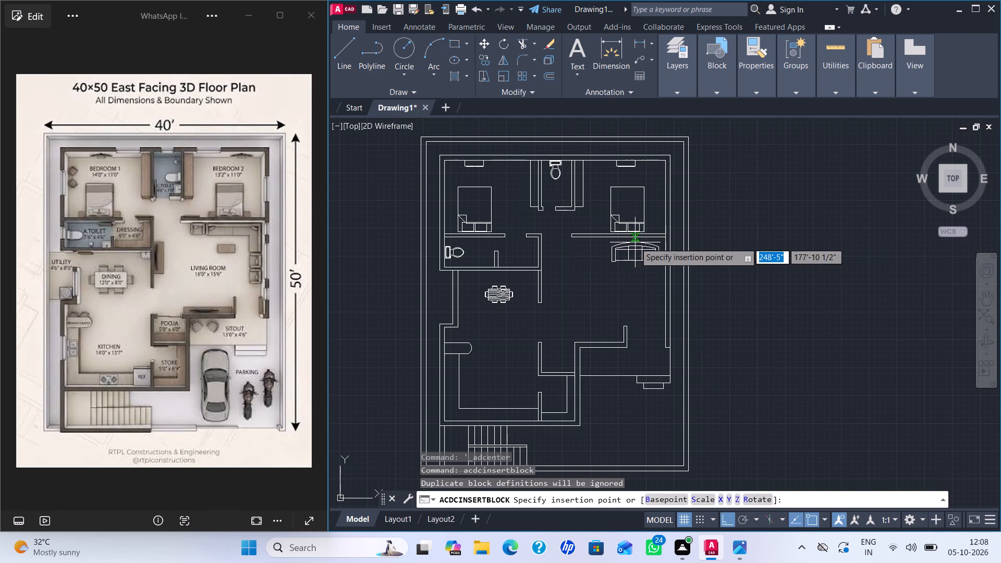
pyautogui.scroll(3, 637, 243)
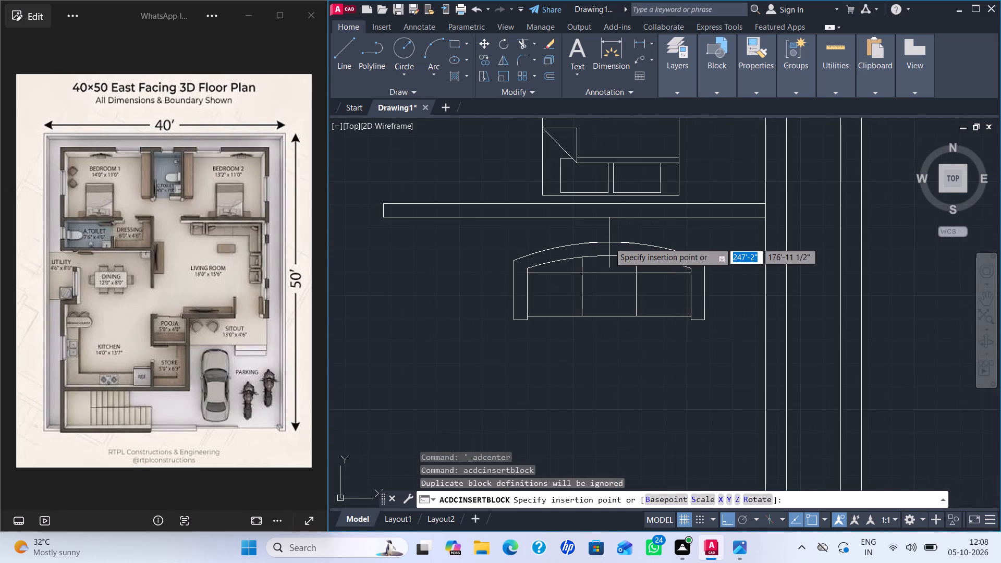
pyautogui.click(637, 224)
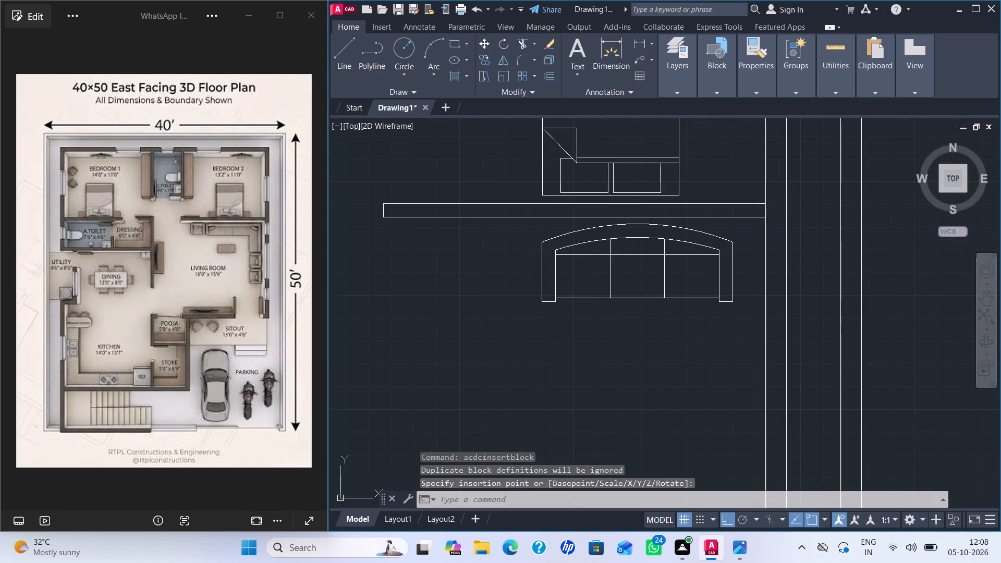
# Copy the roundback sofa about 4.5 ft straight south within the living room.
pyautogui.click(678, 239)
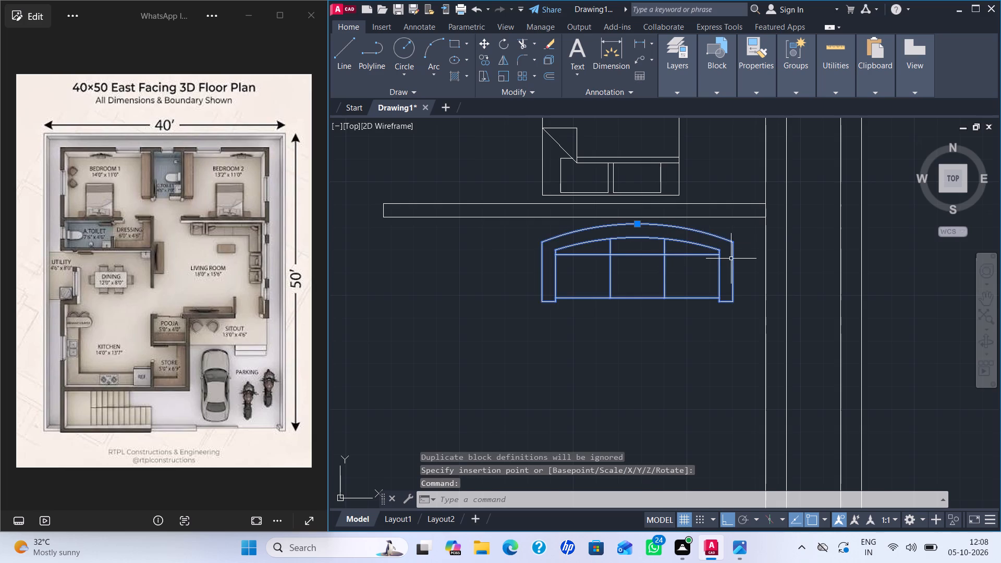
pyautogui.write('CO')
pyautogui.press('Return')
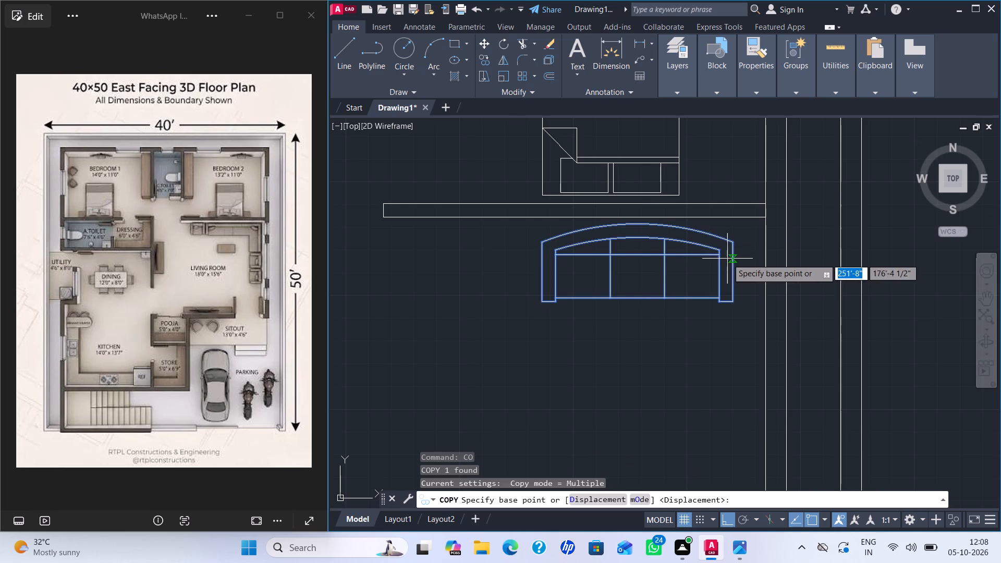
pyautogui.click(733, 240)
pyautogui.click(719, 366)
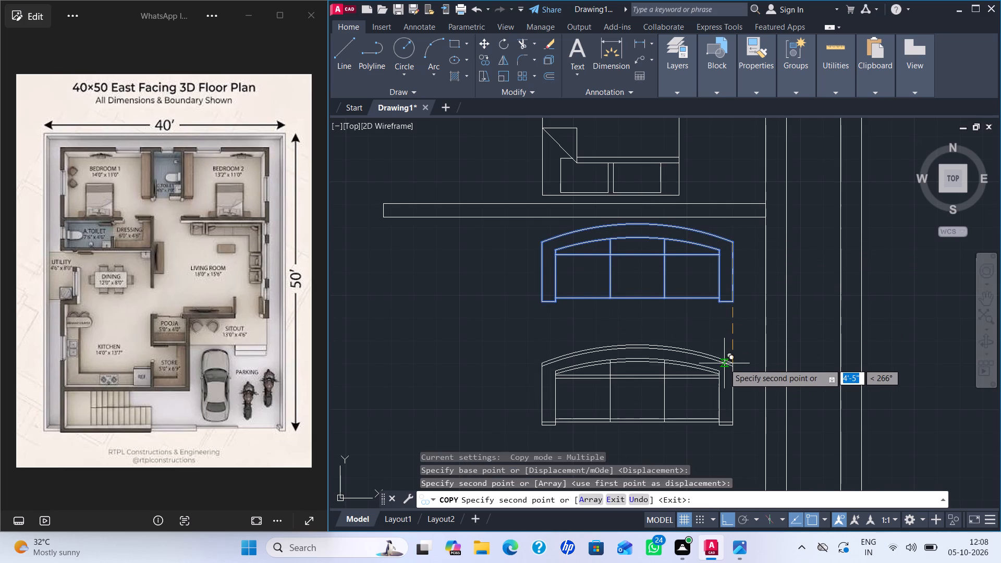
pyautogui.press('Escape')
# Rotate the copied sofa 90° clockwise about its northeast corner so its curved back faces east.
pyautogui.click(722, 360)
pyautogui.click(714, 362)
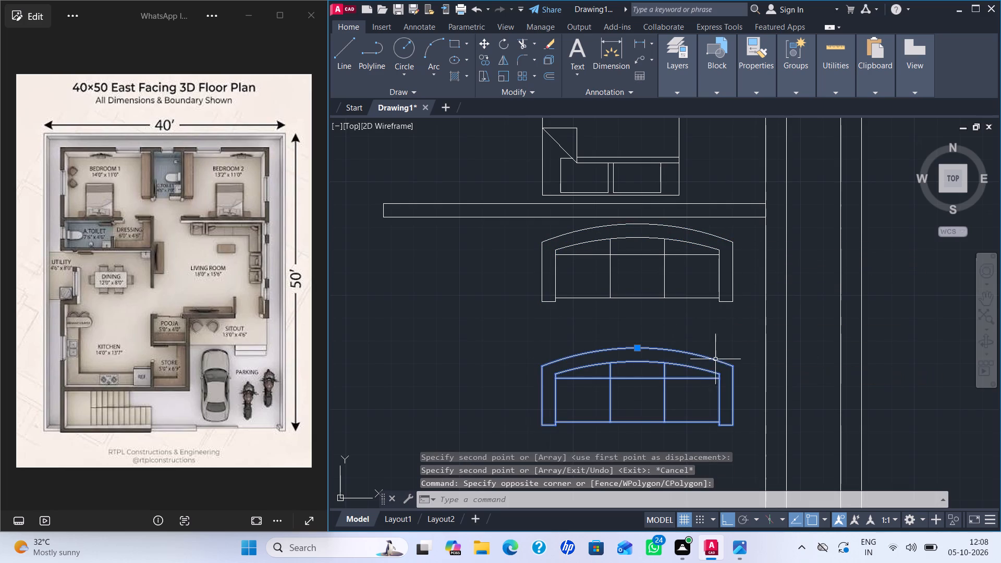
pyautogui.press('r')
pyautogui.press('o')
pyautogui.press('Return')
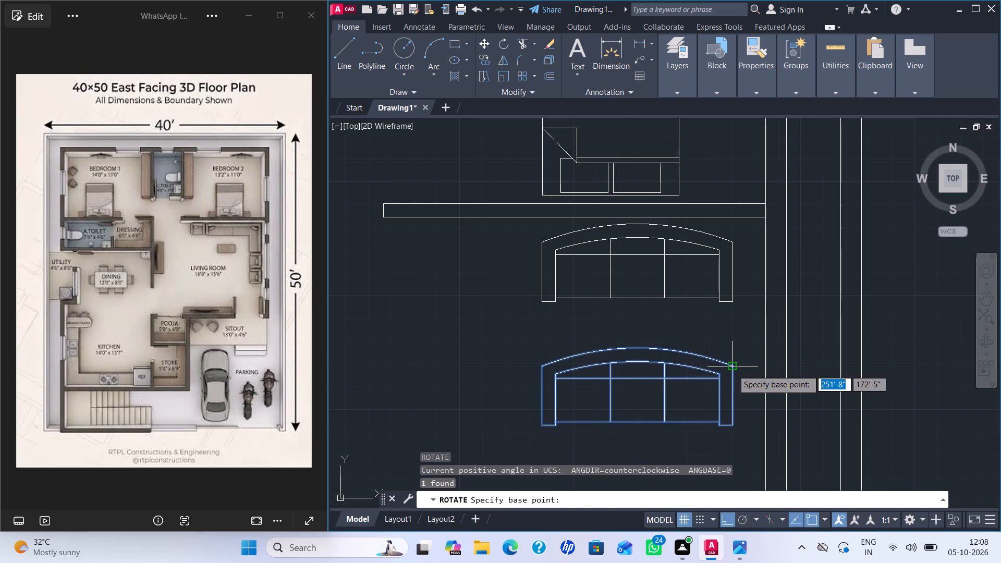
pyautogui.click(733, 370)
pyautogui.click(743, 413)
# Rotate the copied roundback sofa 90° clockwise about its northeast corner.
pyautogui.click(733, 364)
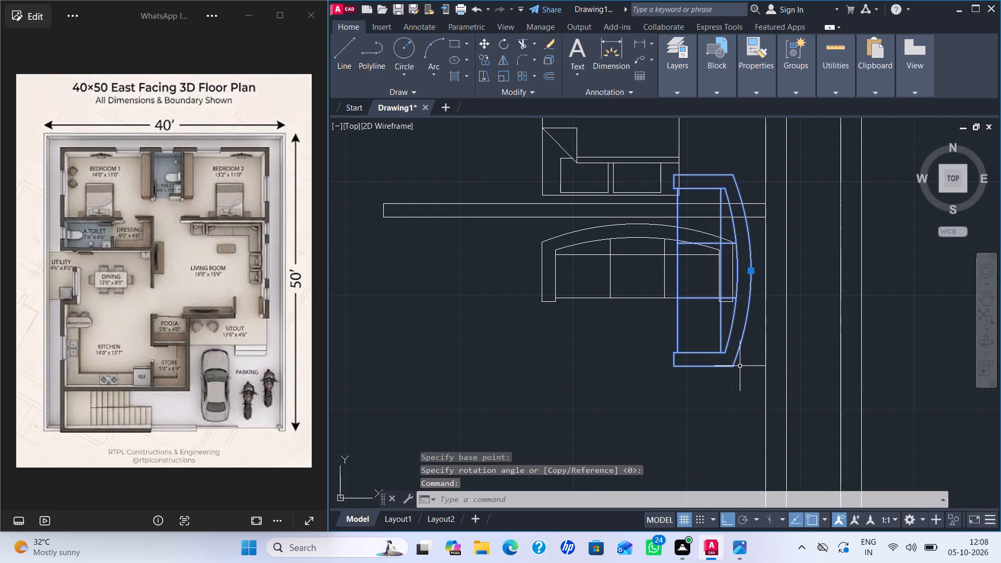
# Move the rotated sofa about 4'-11" south and slightly east so its curved back sits close to the living room's east wall.
pyautogui.press('m')
pyautogui.press('Return')
pyautogui.click(752, 275)
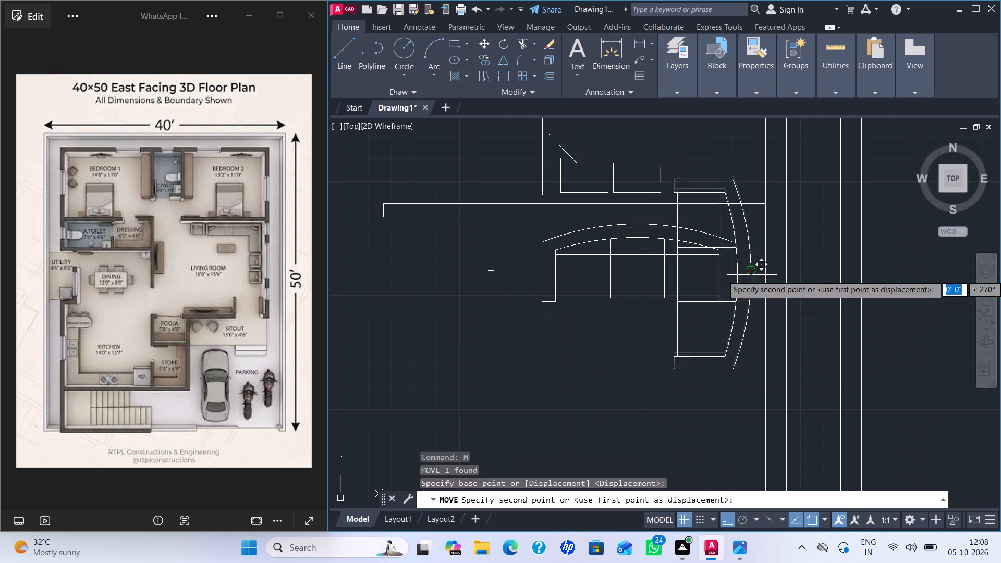
pyautogui.moveTo(760, 389); pyautogui.dragTo(703, 276, button='middle')
pyautogui.scroll(1, 709, 289)
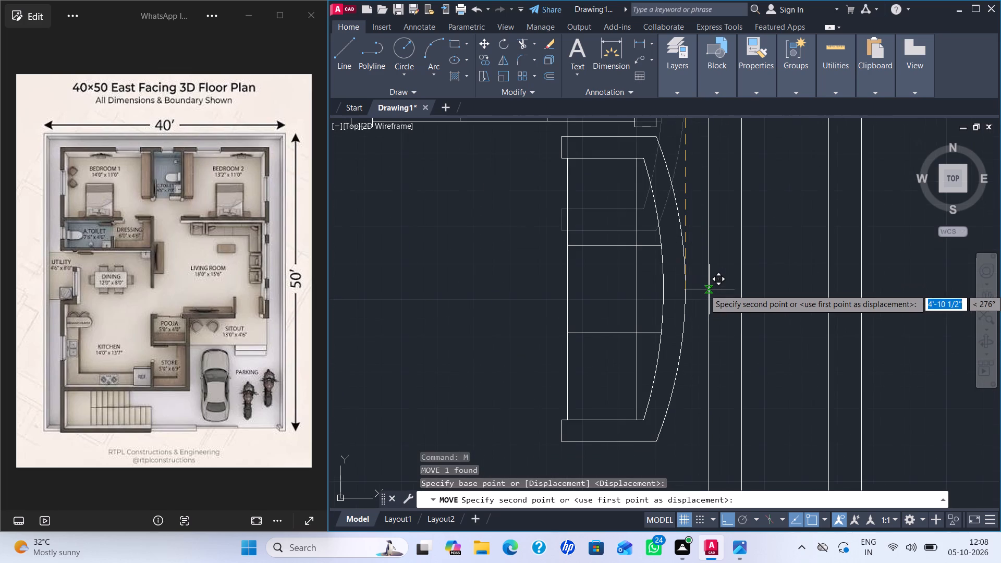
pyautogui.press('F8')
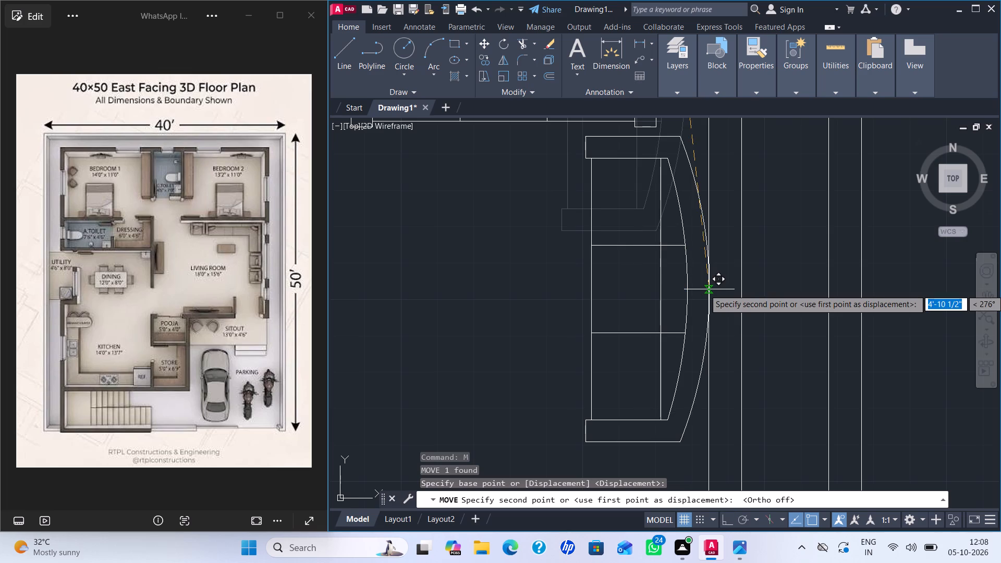
pyautogui.scroll(1, 709, 289)
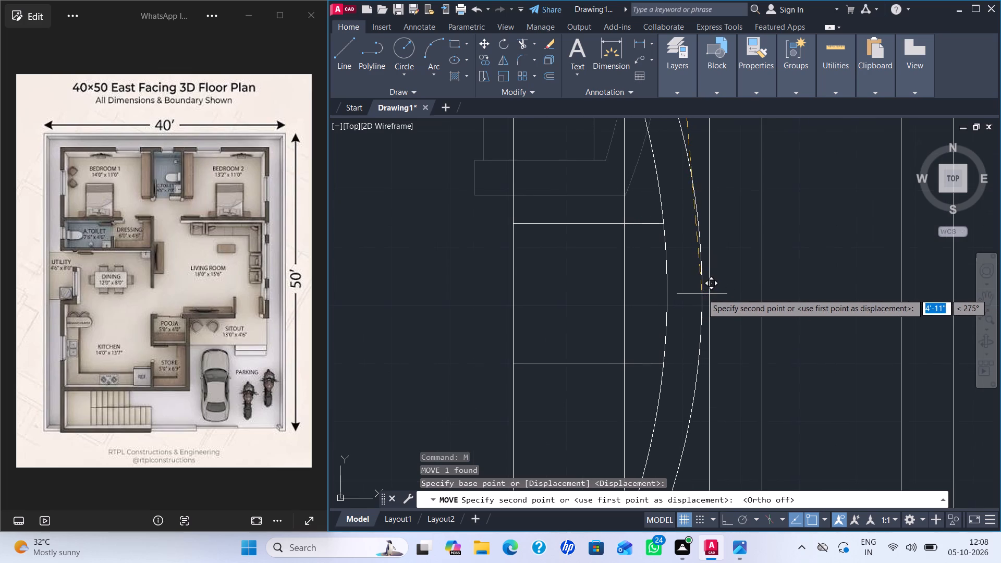
pyautogui.click(702, 293)
# Move the sofa below Bedroom 2's south wall a short distance west, clear of the rotated sofa's corner.
pyautogui.scroll(-3, 709, 296)
pyautogui.moveTo(726, 308); pyautogui.dragTo(775, 314, button='middle')
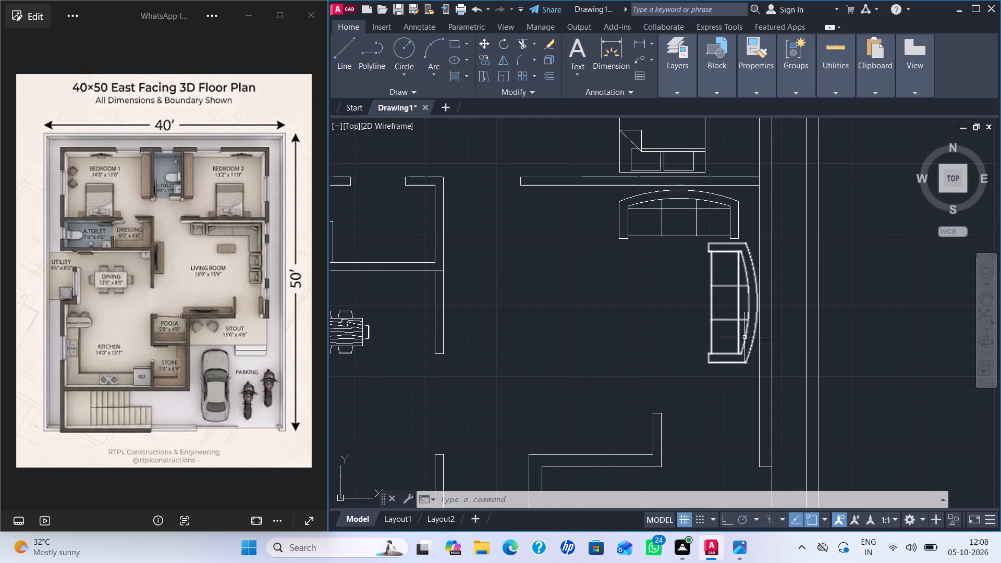
pyautogui.scroll(-2, 697, 357)
pyautogui.moveTo(698, 331); pyautogui.dragTo(672, 273, button='middle')
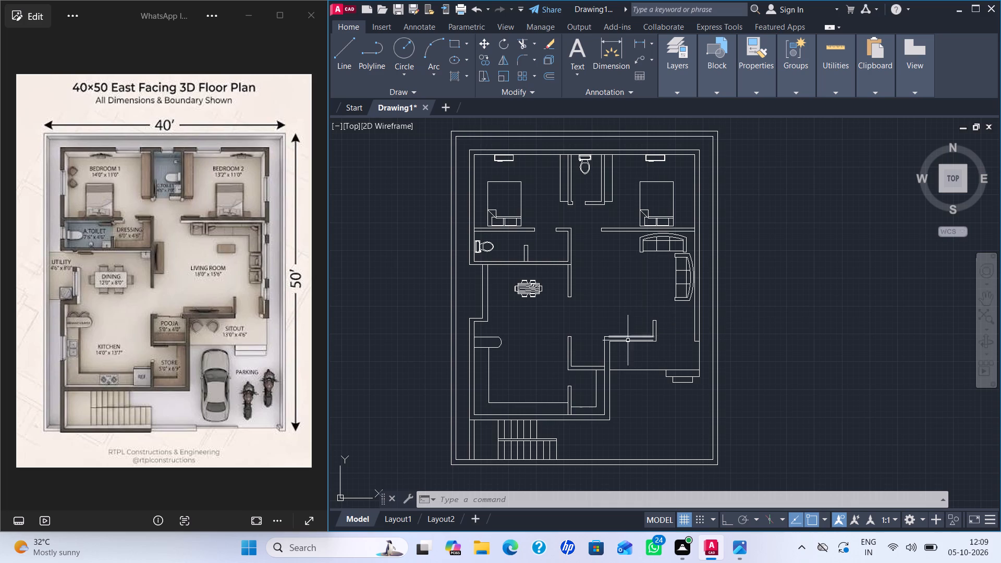
pyautogui.scroll(1, 675, 286)
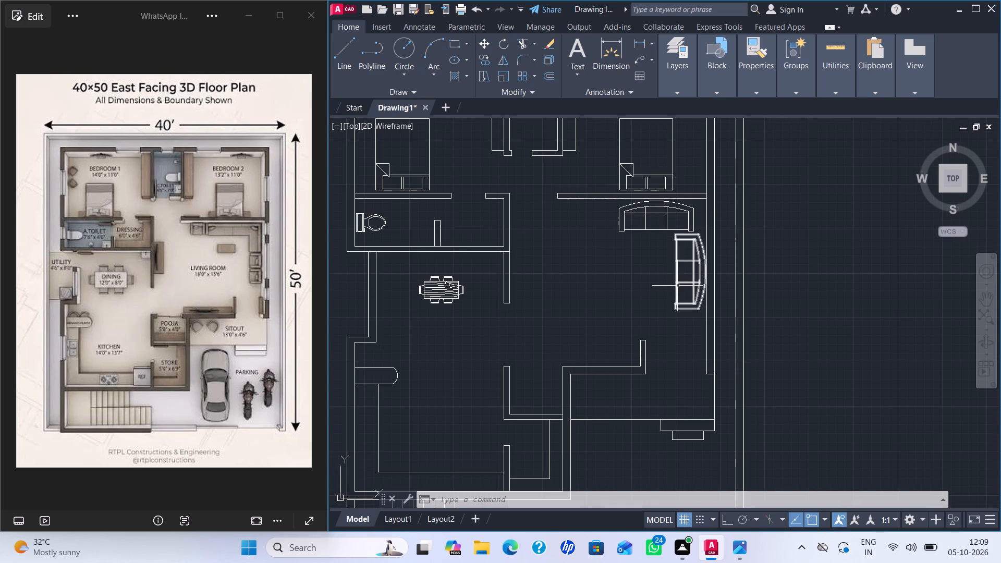
pyautogui.moveTo(669, 285); pyautogui.dragTo(648, 347, button='middle')
pyautogui.click(621, 270)
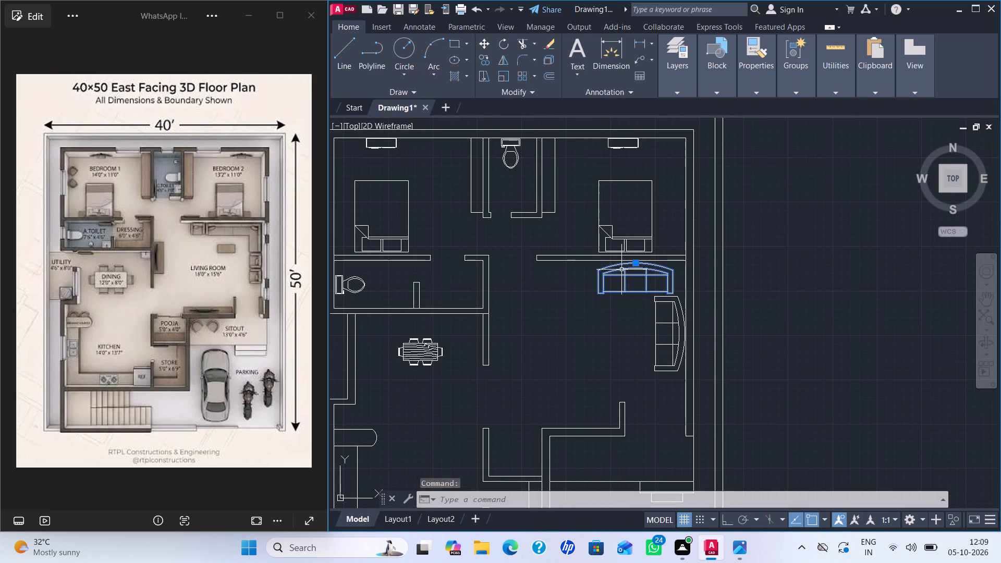
pyautogui.press('m')
pyautogui.press('Return')
pyautogui.scroll(2, 624, 267)
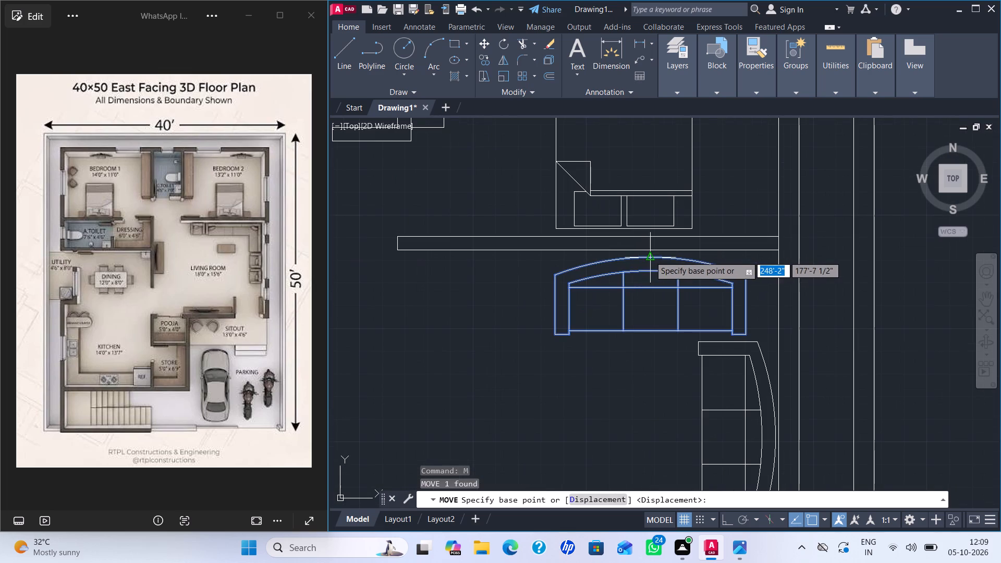
pyautogui.click(651, 256)
pyautogui.click(617, 259)
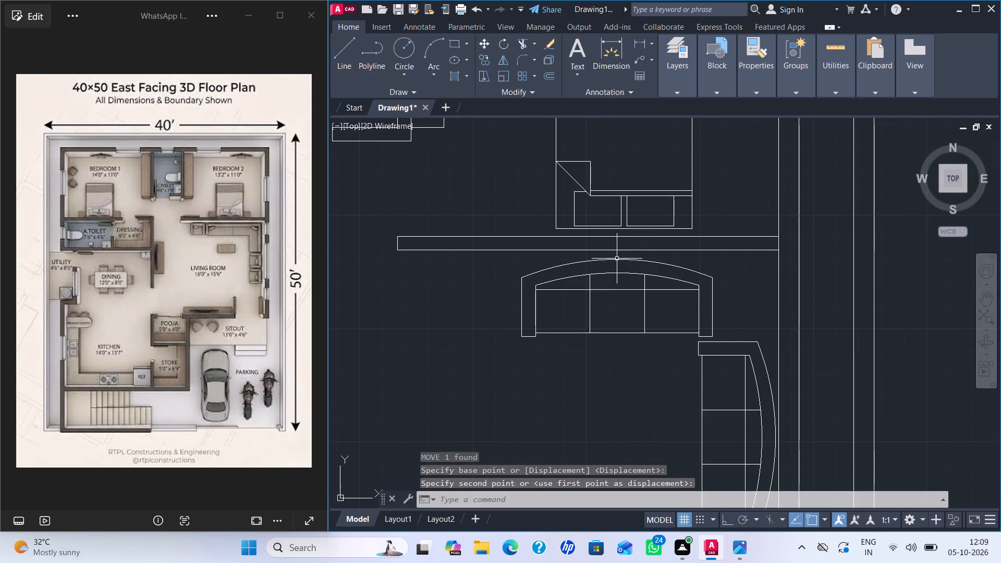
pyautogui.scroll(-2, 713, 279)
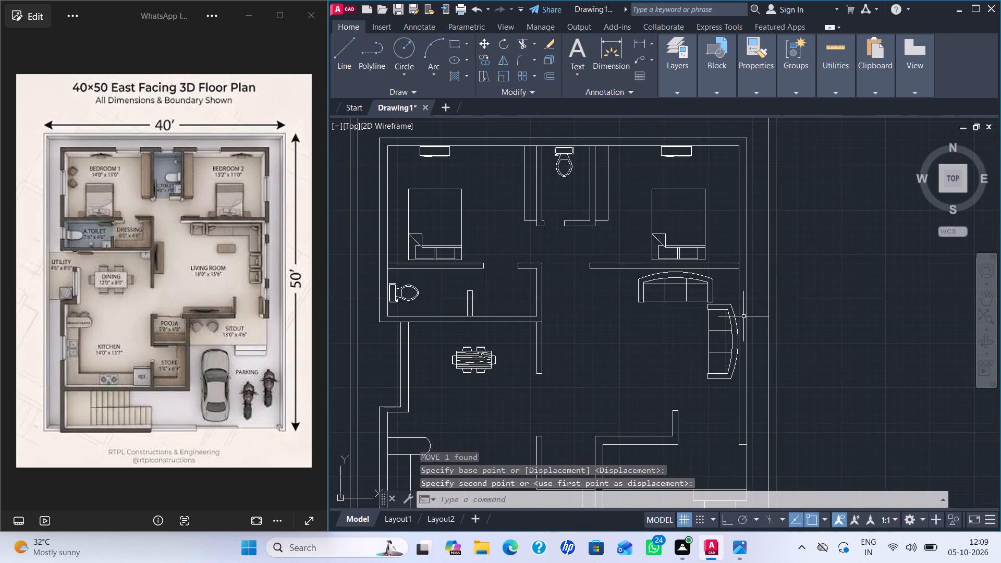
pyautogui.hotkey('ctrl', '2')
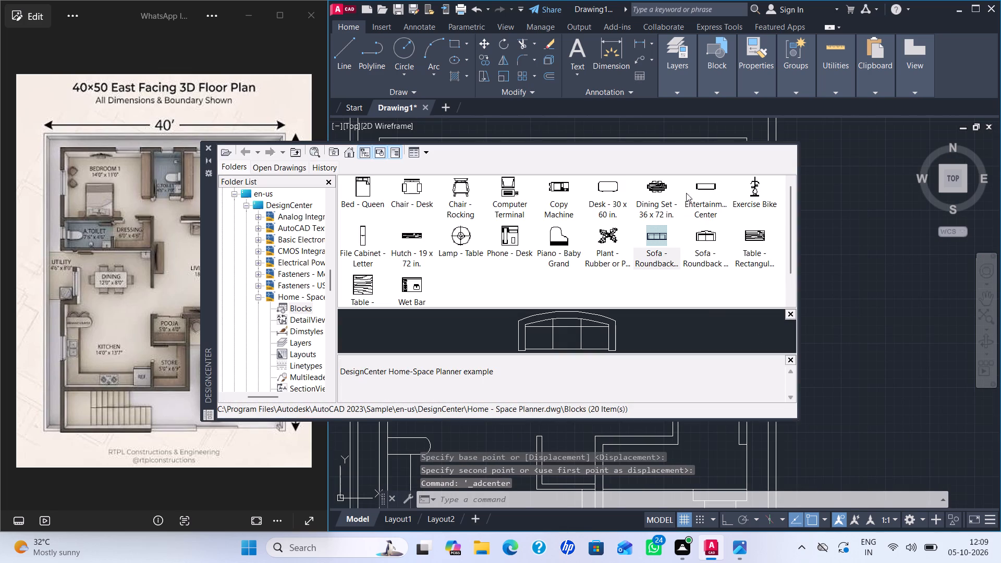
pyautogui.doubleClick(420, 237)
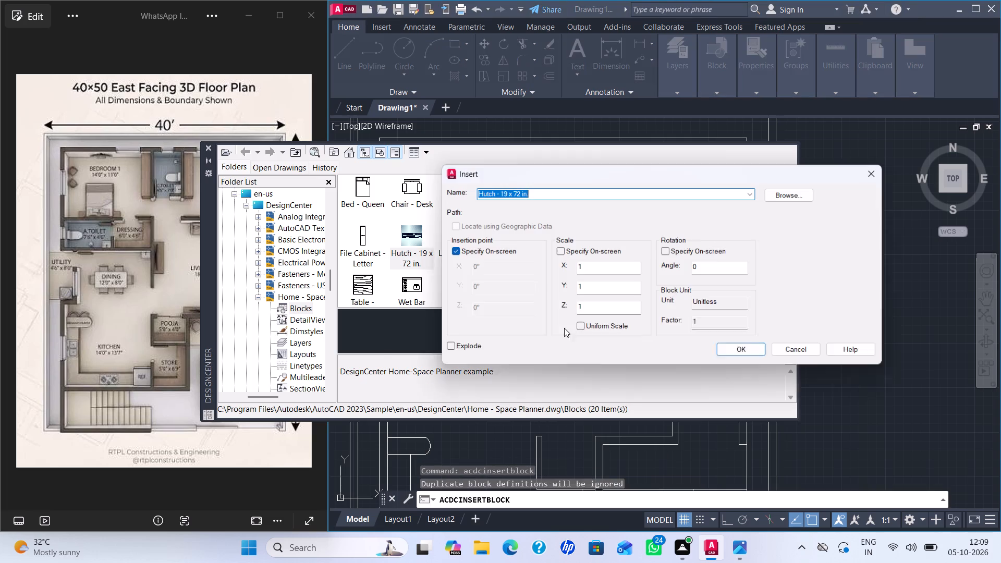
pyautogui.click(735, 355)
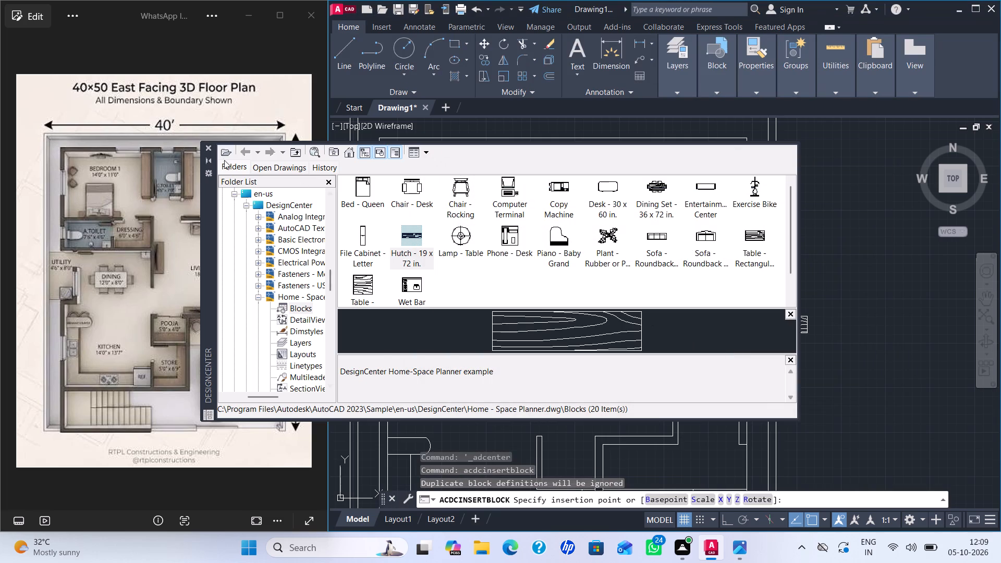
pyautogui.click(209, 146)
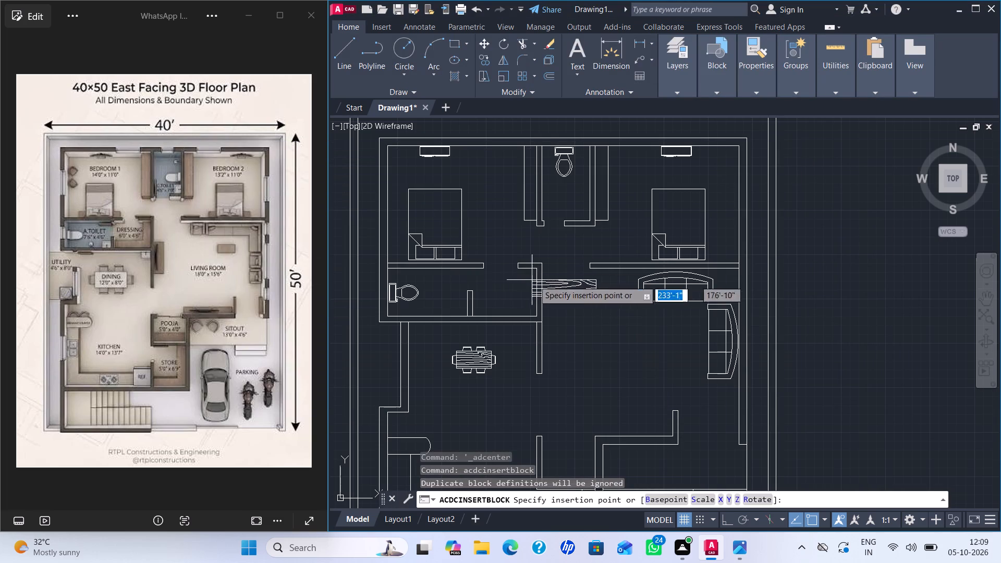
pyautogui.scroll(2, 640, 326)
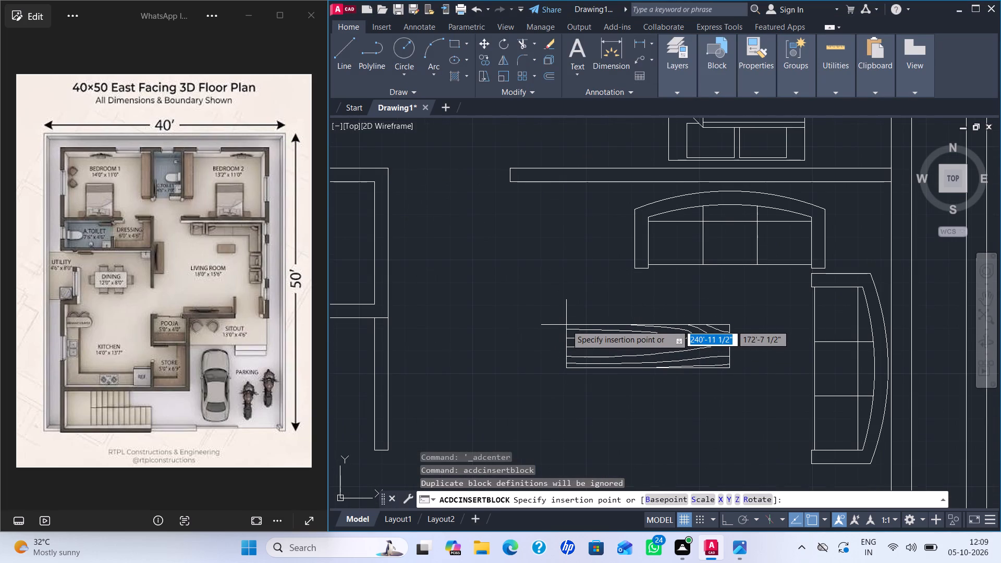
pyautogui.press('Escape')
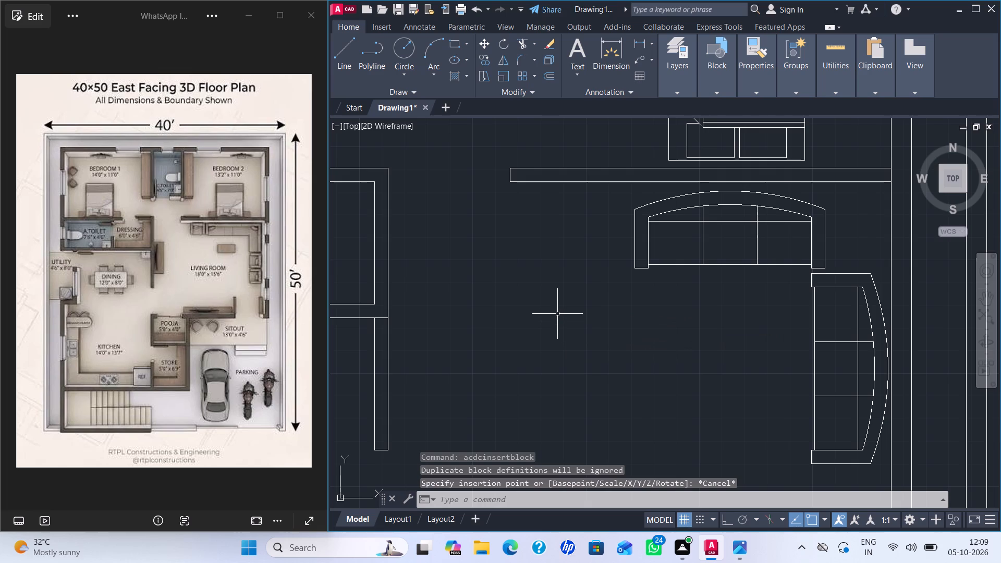
# Insert the Table - Rectangular Woodgrain 60 x 30 in. block in the living room, south of the north sofa.
pyautogui.hotkey('ctrl', '2')
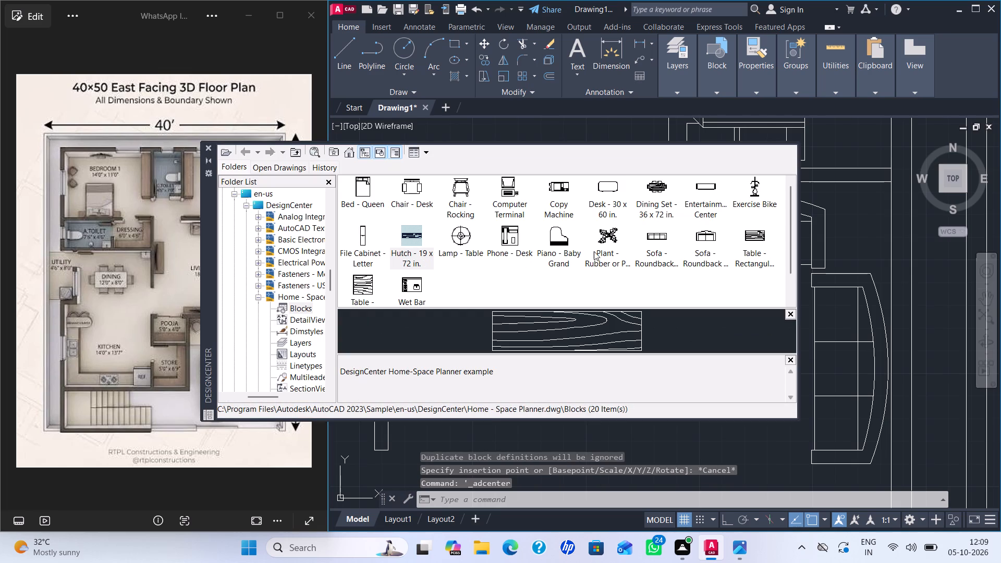
pyautogui.doubleClick(752, 238)
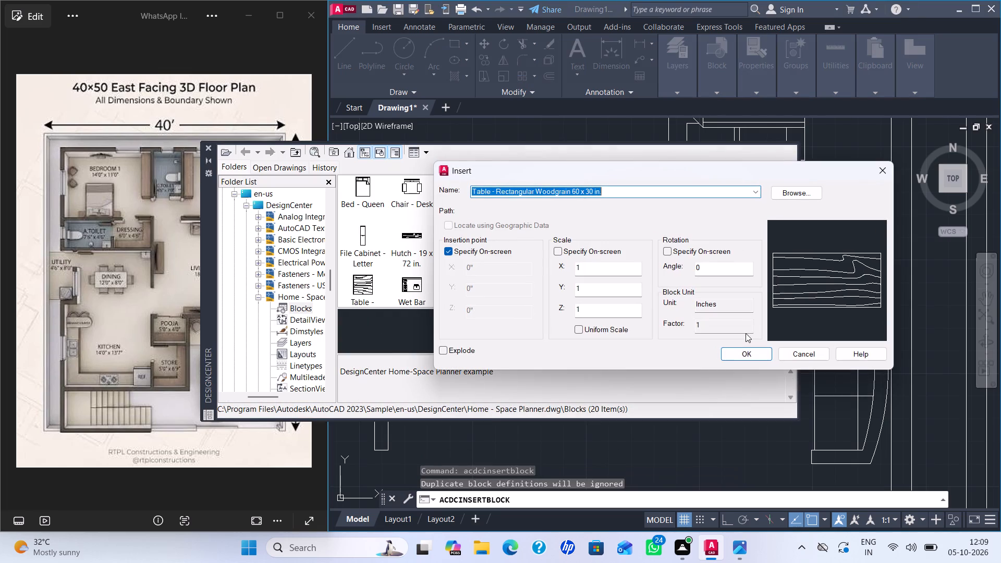
pyautogui.click(744, 348)
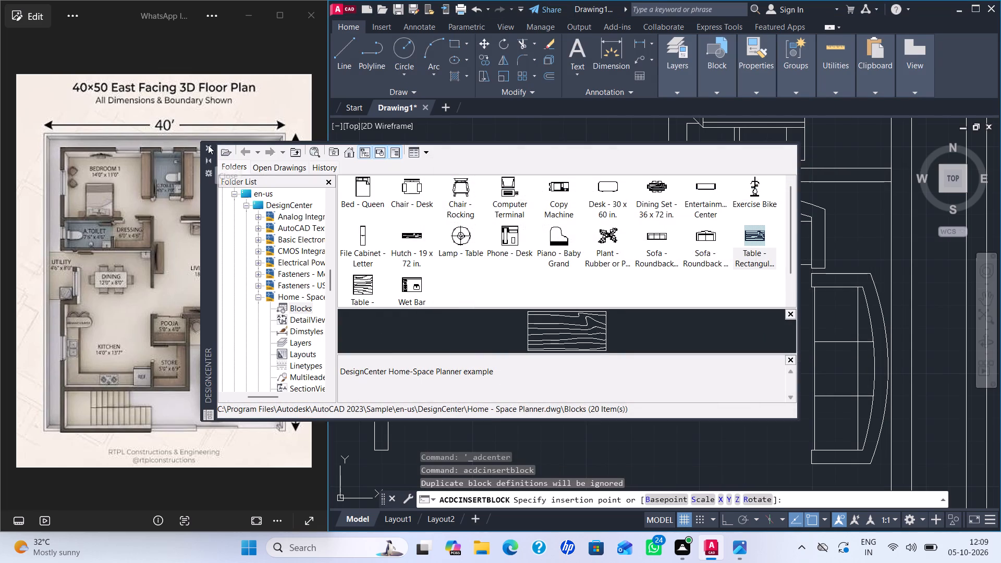
pyautogui.click(208, 145)
pyautogui.click(643, 320)
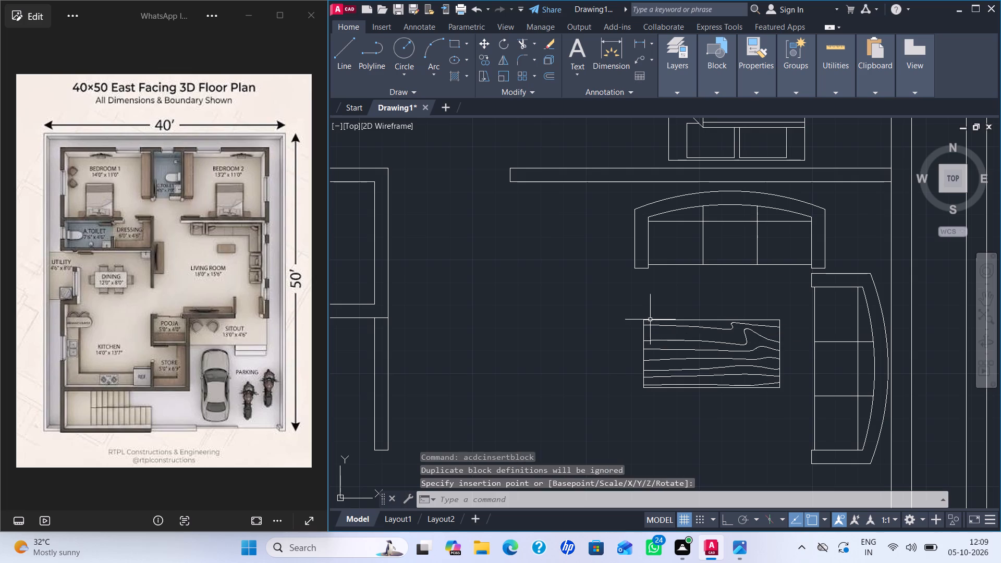
# Rotate the woodgrain table 90° clockwise about its southwest corner so its long side runs north-south.
pyautogui.click(660, 321)
pyautogui.press('r')
pyautogui.press('o')
pyautogui.press('Return')
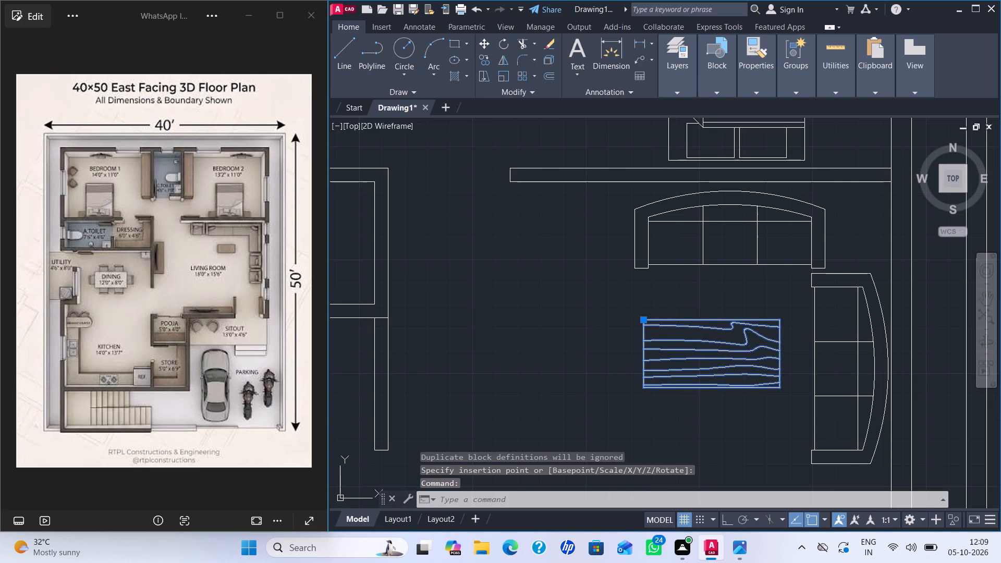
pyautogui.click(643, 389)
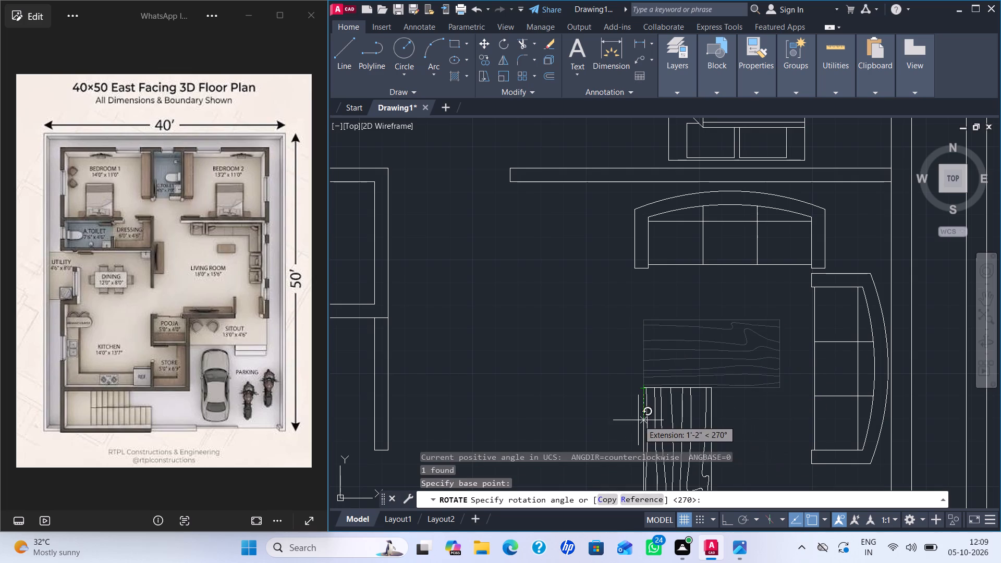
pyautogui.moveTo(638, 420); pyautogui.dragTo(616, 290, button='middle')
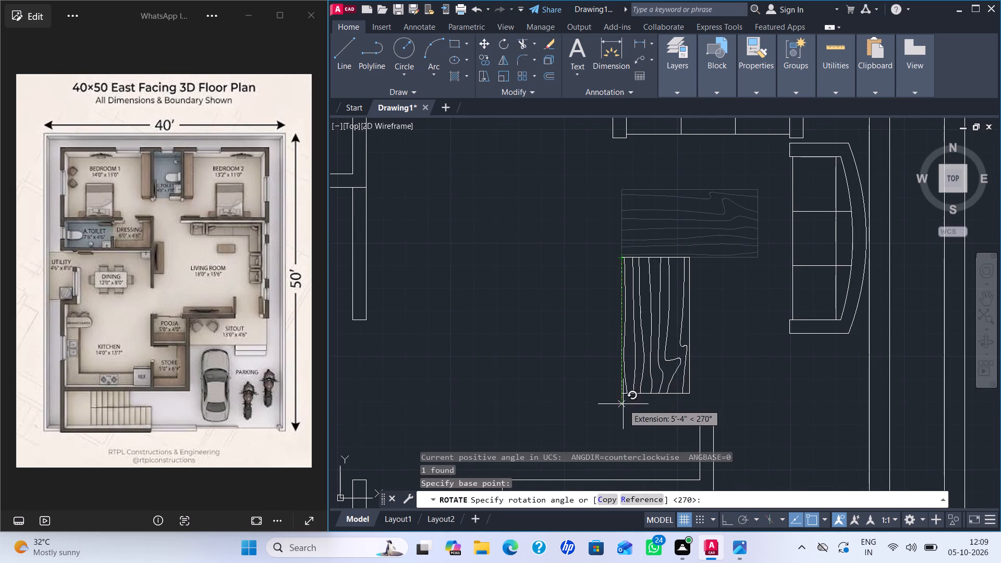
pyautogui.click(623, 405)
# Move the woodgrain table about 3'-7" northeast so it stands in front of the east sofa.
pyautogui.click(664, 258)
pyautogui.press('m')
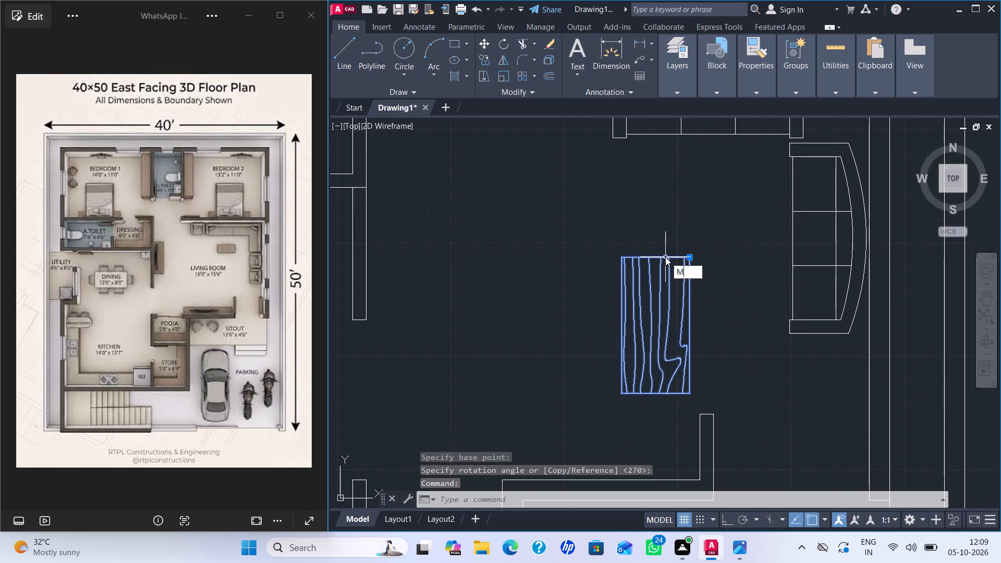
pyautogui.press('Return')
pyautogui.click(693, 259)
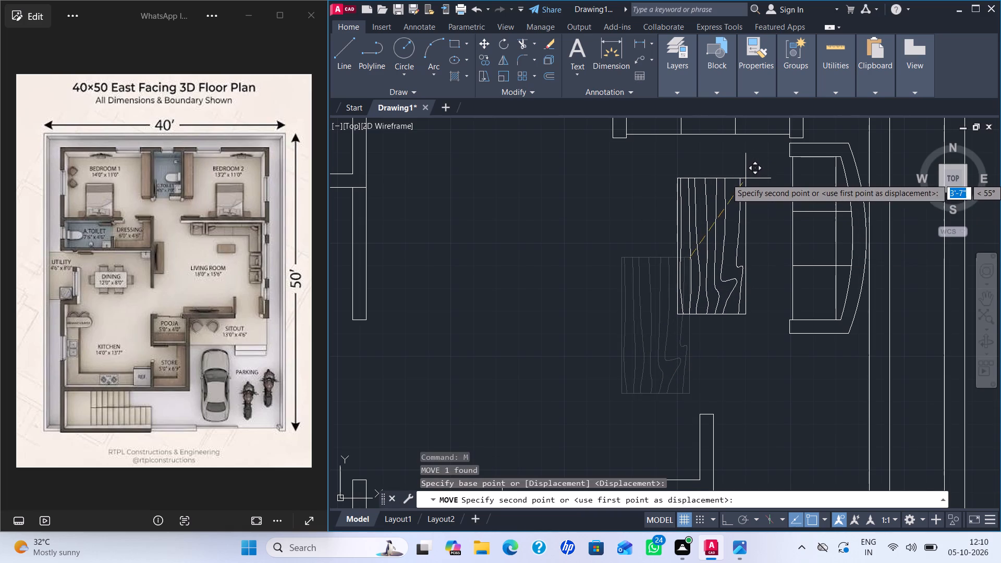
pyautogui.click(746, 178)
# Insert the Chair - Rocking block in the empty space outside the plot's east boundary, level with the parking area.
pyautogui.scroll(-3, 756, 252)
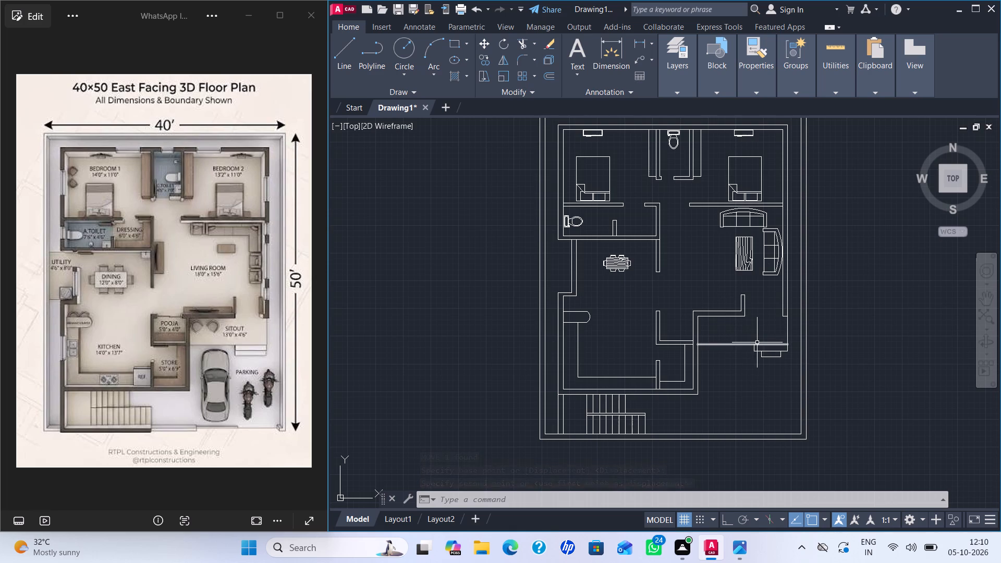
pyautogui.scroll(1, 757, 342)
pyautogui.hotkey('ctrl', '2')
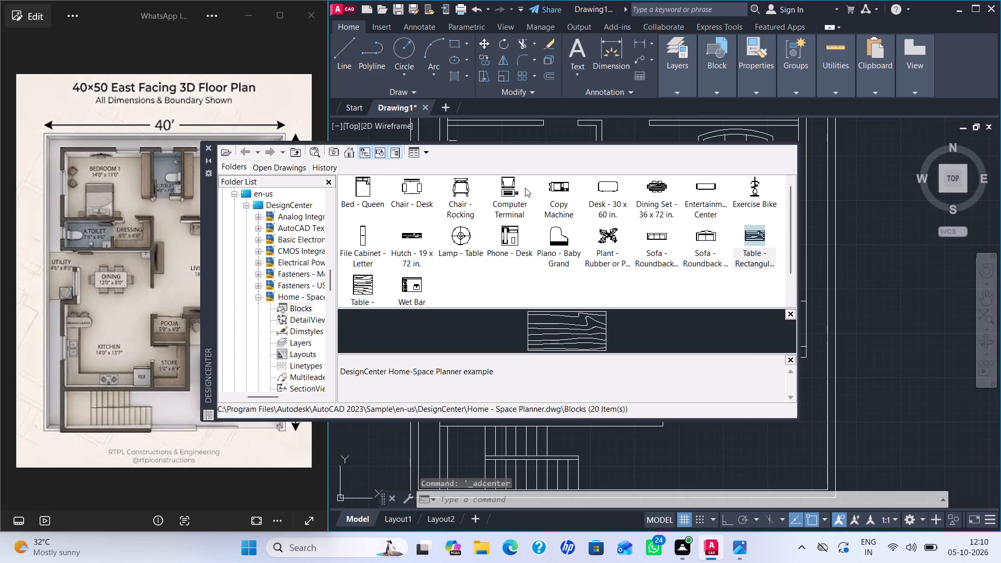
pyautogui.click(461, 185)
pyautogui.click(461, 185)
pyautogui.click(747, 353)
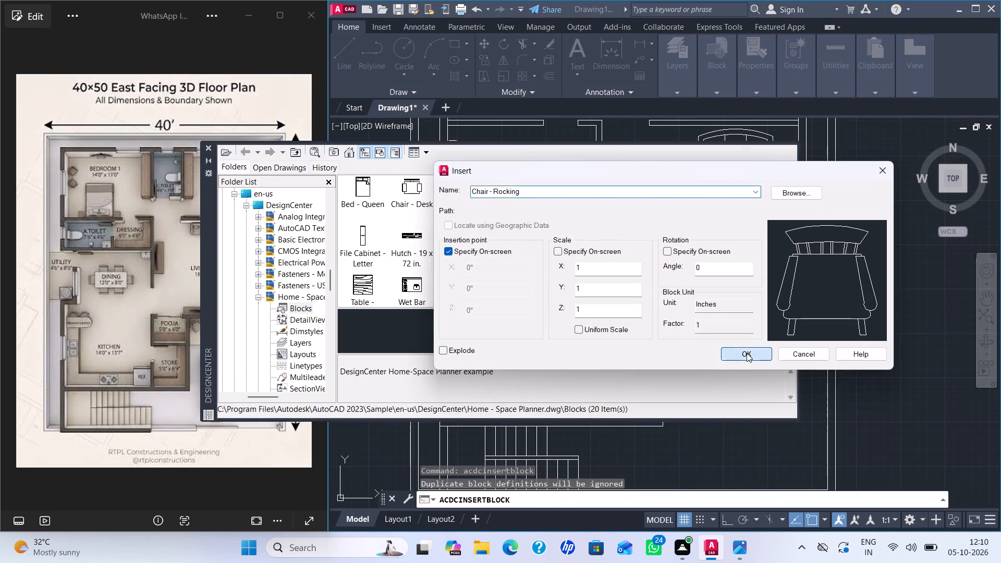
pyautogui.click(880, 369)
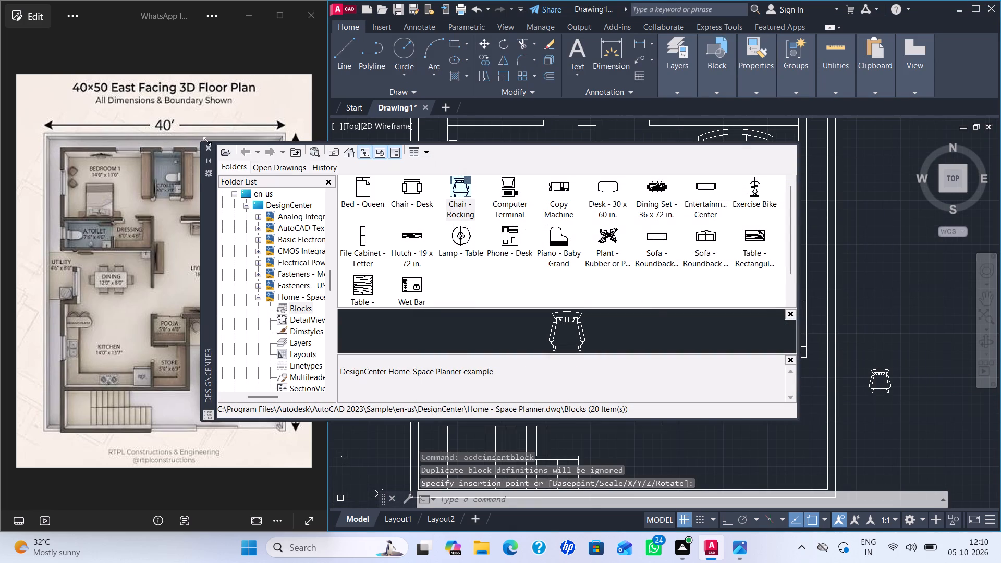
pyautogui.click(206, 144)
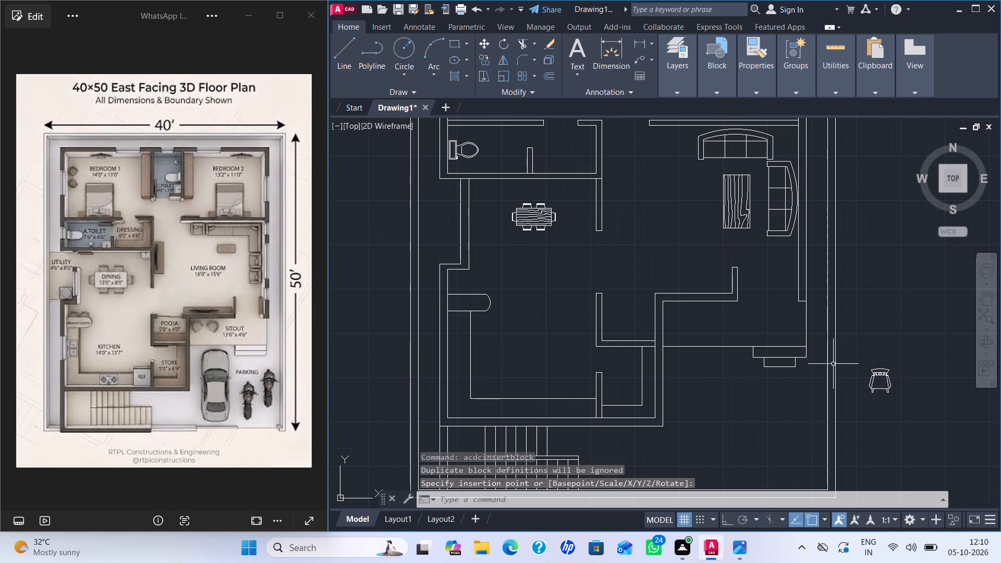
# Copy the rocking chair from outside the plot into the western part of the sitout.
pyautogui.click(890, 374)
pyautogui.press('c')
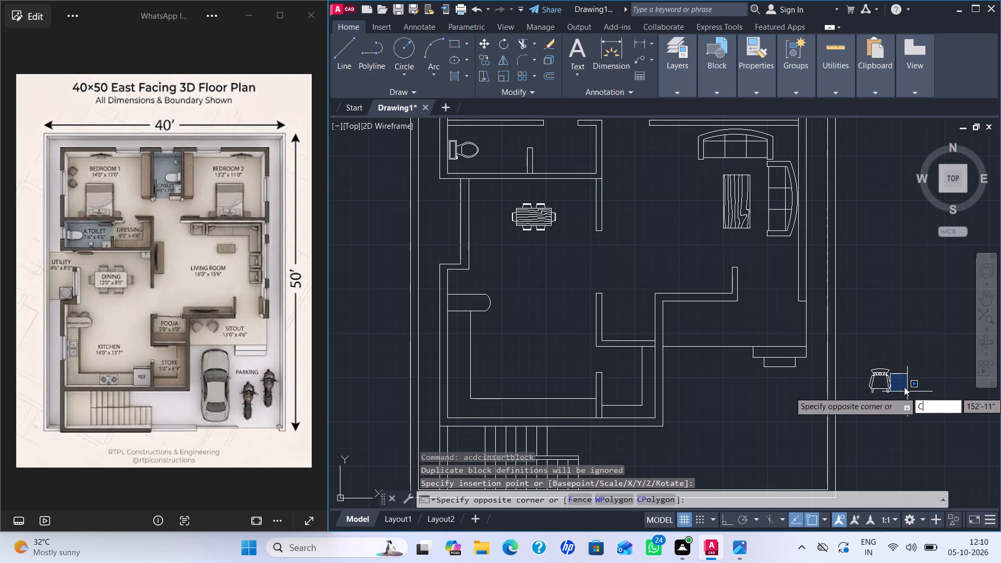
pyautogui.click(881, 368)
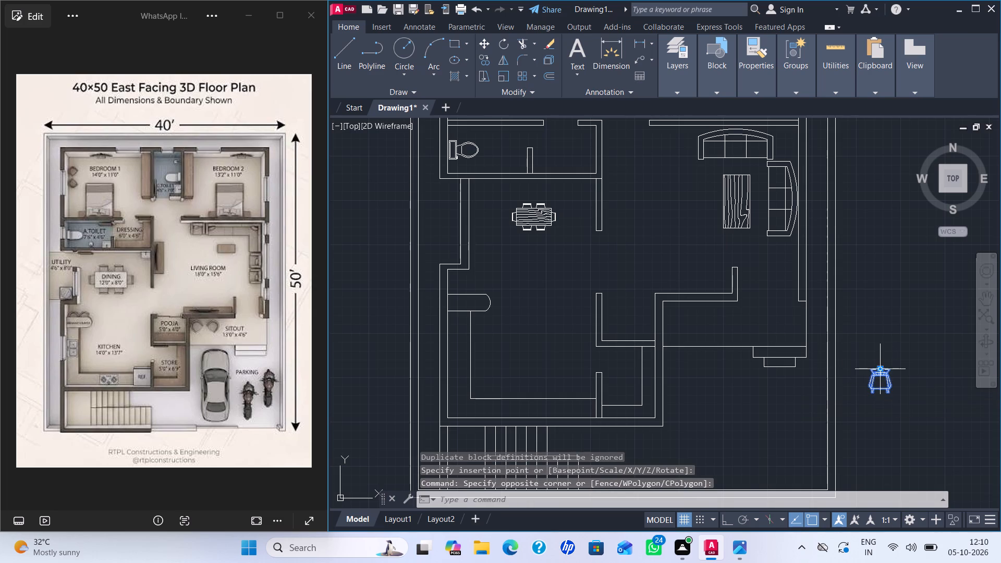
pyautogui.press('c')
pyautogui.press('o')
pyautogui.press('Return')
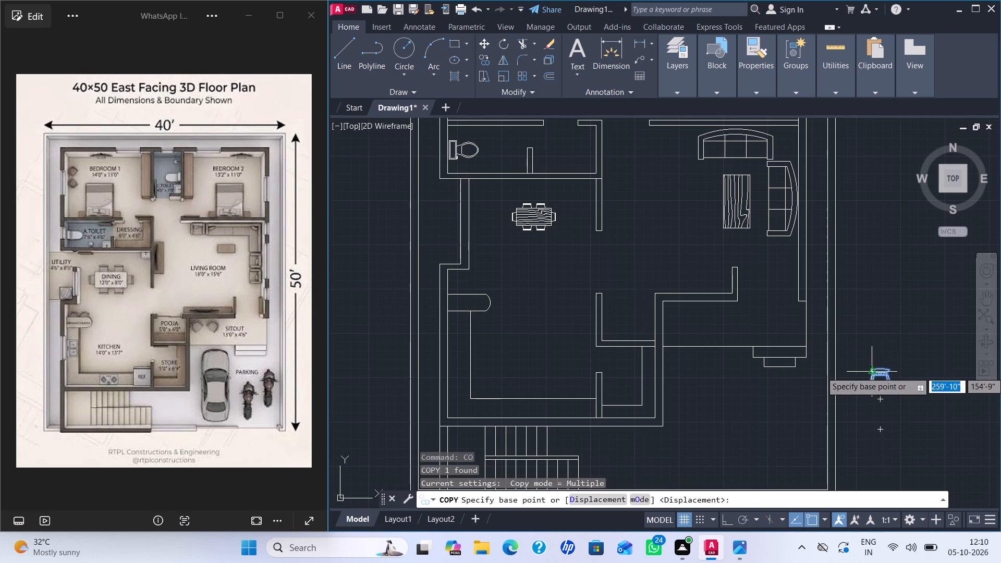
pyautogui.click(872, 371)
pyautogui.scroll(3, 686, 318)
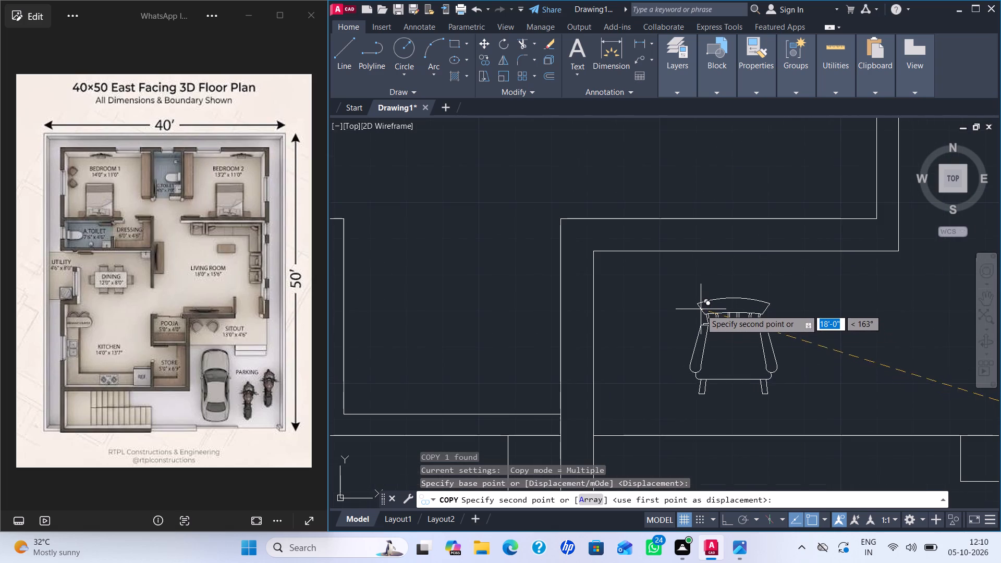
# Place the rocking chair copy in the western part of the sitout, near its north wall.
pyautogui.click(702, 304)
pyautogui.press('Escape')
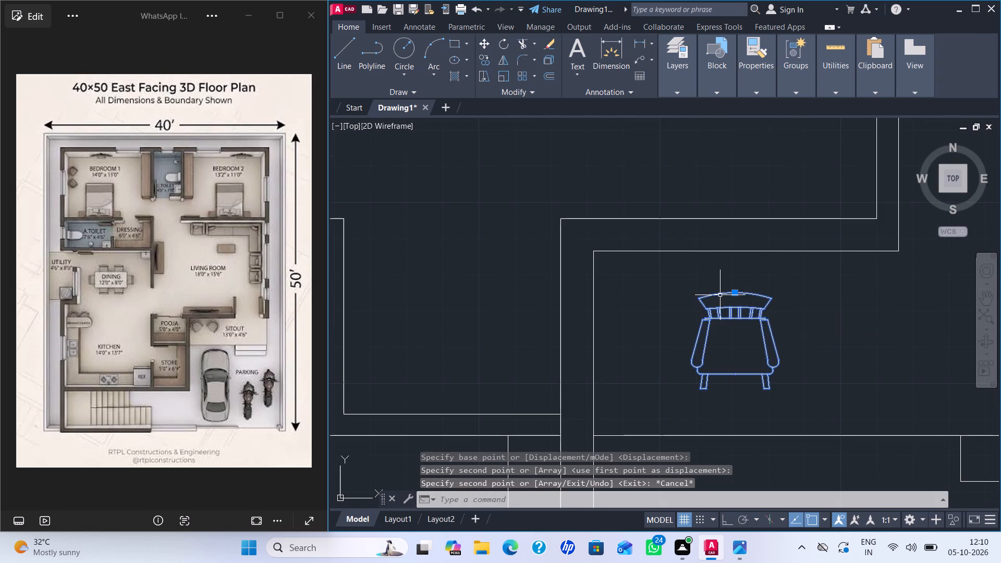
# Rotate the sitout's rocking chair about 34° counterclockwise about the northwest corner of its backrest.
pyautogui.click(720, 295)
pyautogui.press('r')
pyautogui.press('o')
pyautogui.press('Return')
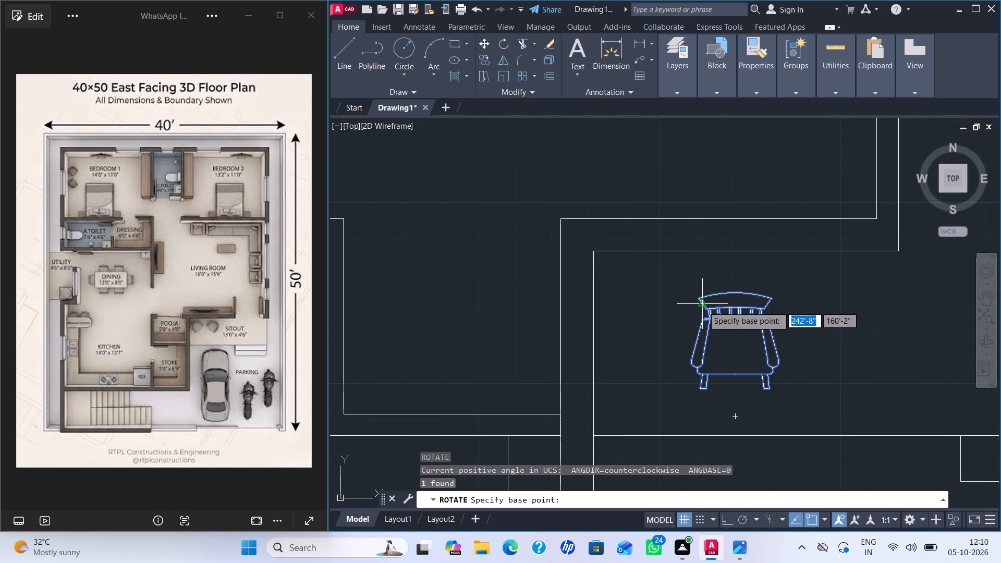
pyautogui.click(699, 296)
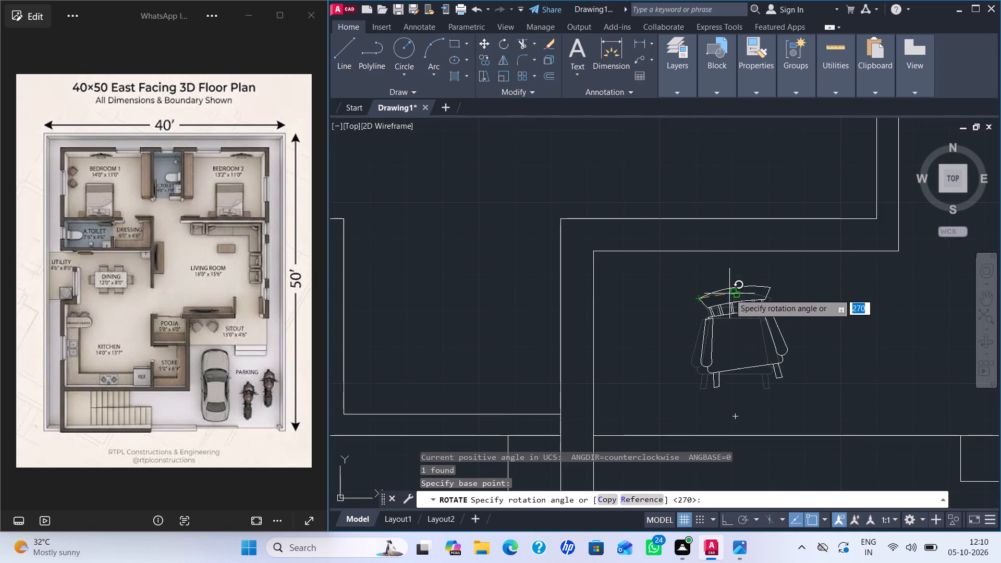
pyautogui.click(729, 283)
# Move the rotated rocking chair about 1'-5 1/2" west, closer to the sitout's west wall.
pyautogui.click(739, 288)
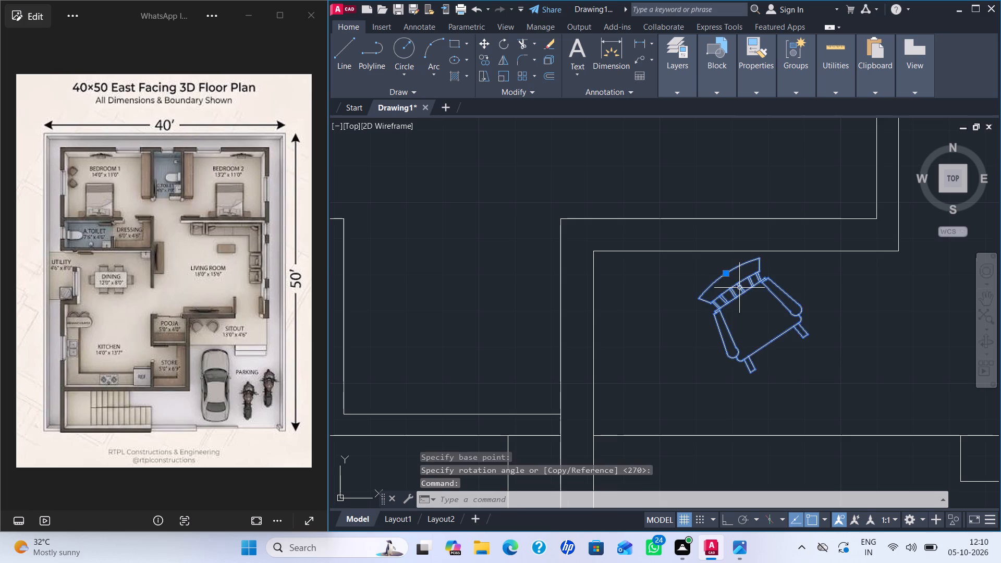
pyautogui.press('m')
pyautogui.press('Return')
pyautogui.click(694, 299)
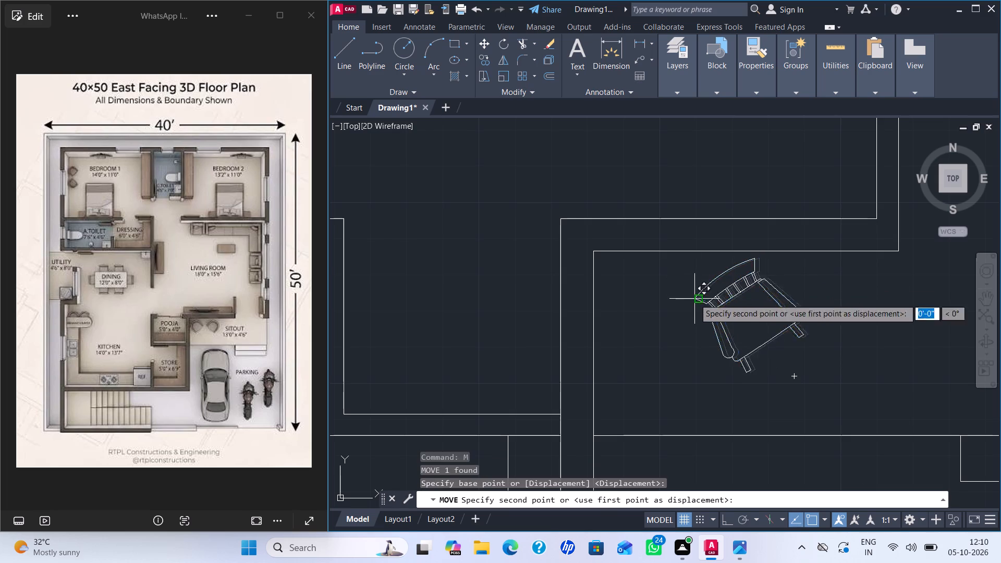
pyautogui.click(633, 307)
# Mirror the rocking chair across a vertical line just east of it, keeping the original chair.
pyautogui.click(728, 308)
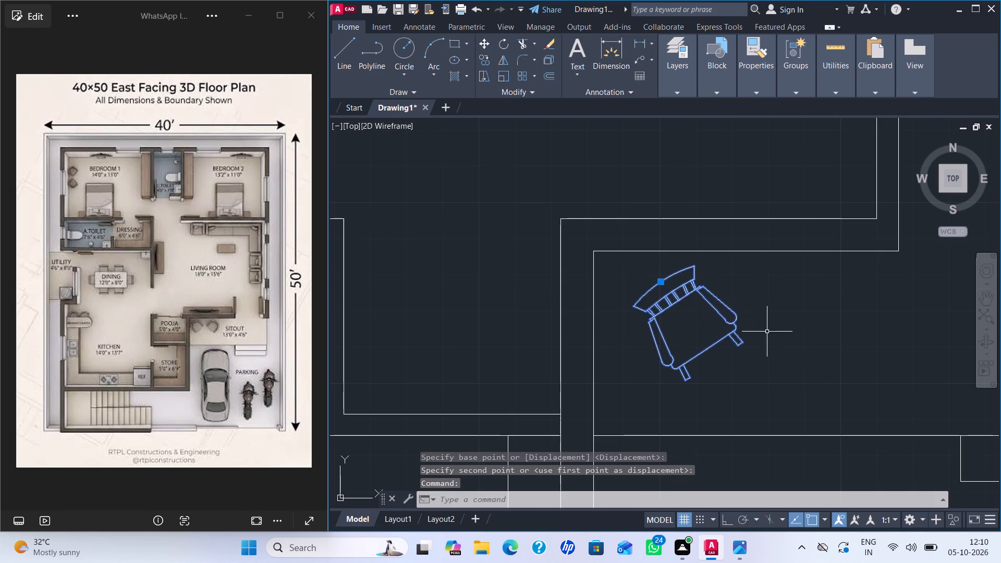
pyautogui.press('m')
pyautogui.press('i')
pyautogui.press('Return')
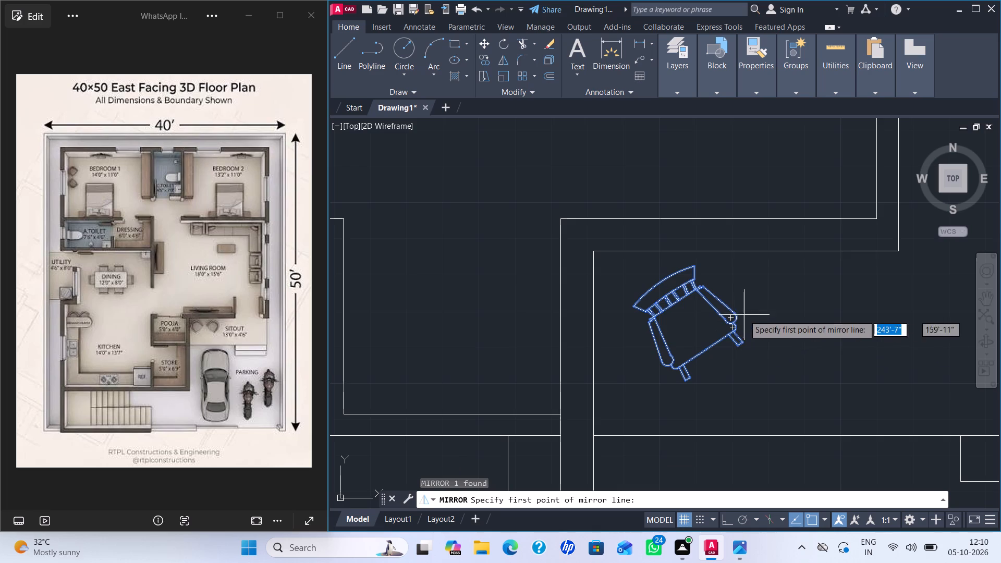
pyautogui.click(746, 252)
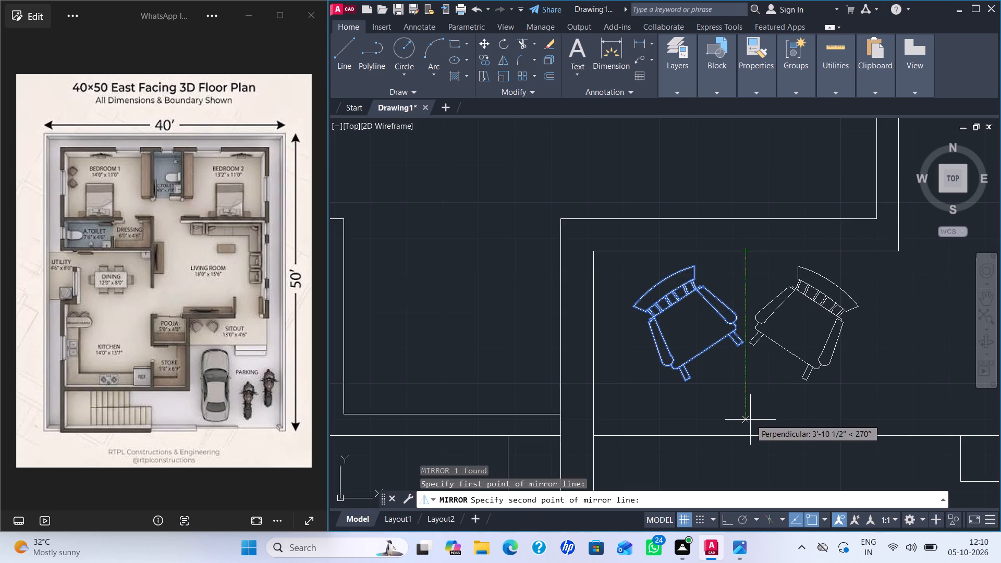
pyautogui.click(748, 438)
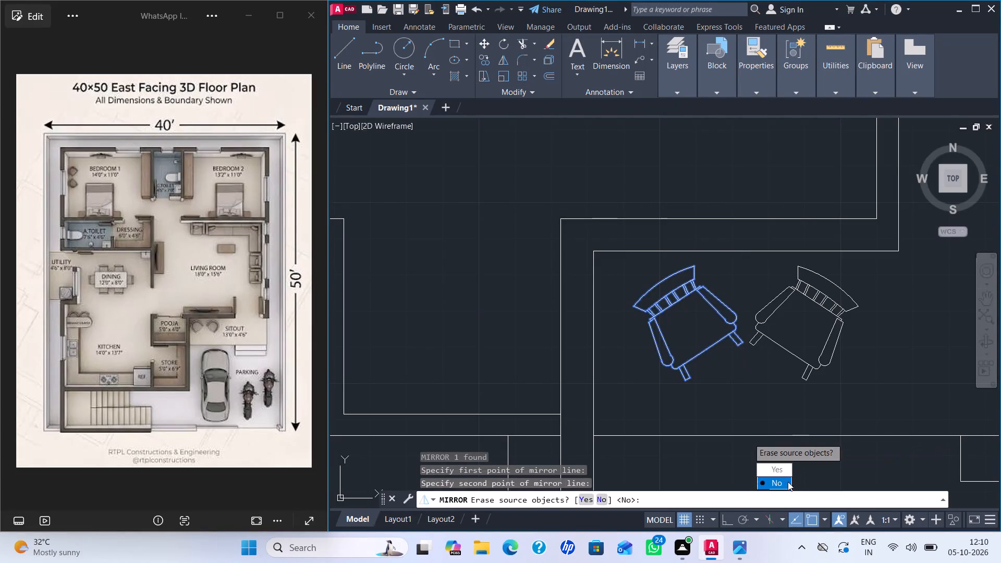
pyautogui.moveTo(782, 480); pyautogui.dragTo(748, 438)
# Delete the spare rocking chair outside the plot's east boundary.
pyautogui.scroll(-2, 766, 402)
pyautogui.scroll(-1, 814, 396)
pyautogui.moveTo(820, 392); pyautogui.dragTo(711, 375, button='middle')
pyautogui.scroll(1, 718, 373)
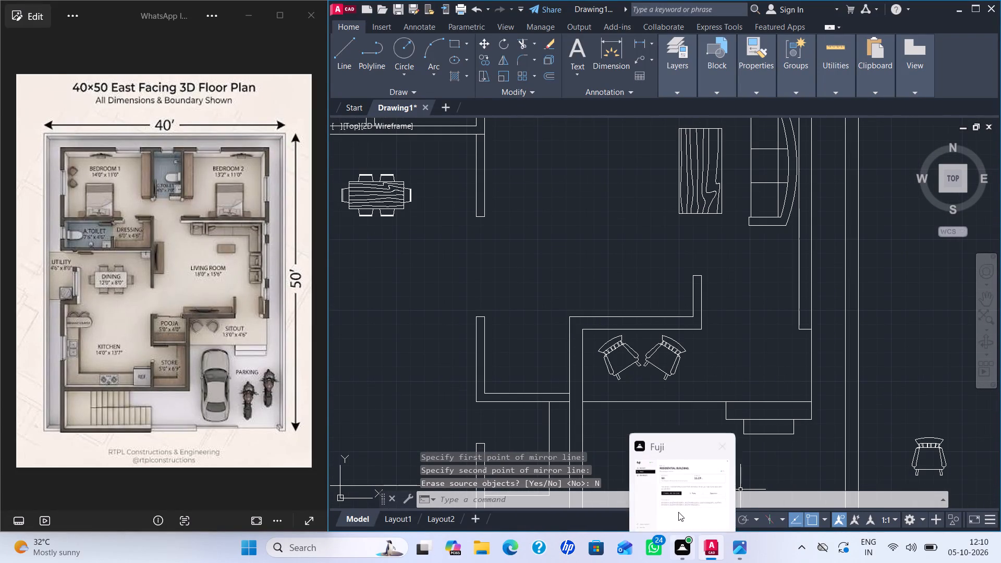
pyautogui.scroll(-1, 718, 370)
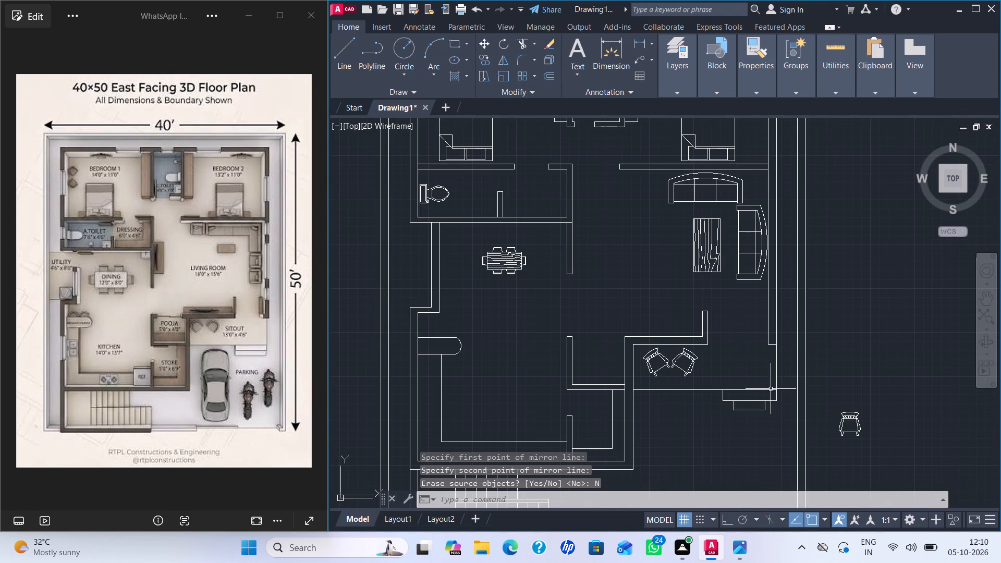
pyautogui.click(866, 451)
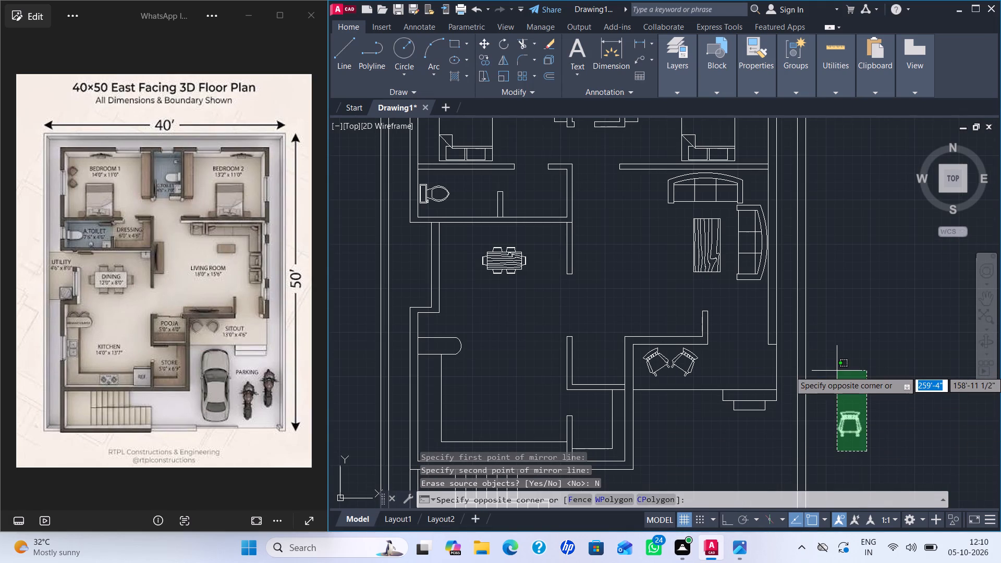
pyautogui.click(837, 371)
pyautogui.press('Delete')
# Move the eastern sitout chair about 7 1/2" east to widen the gap between the two chairs.
pyautogui.scroll(2, 698, 388)
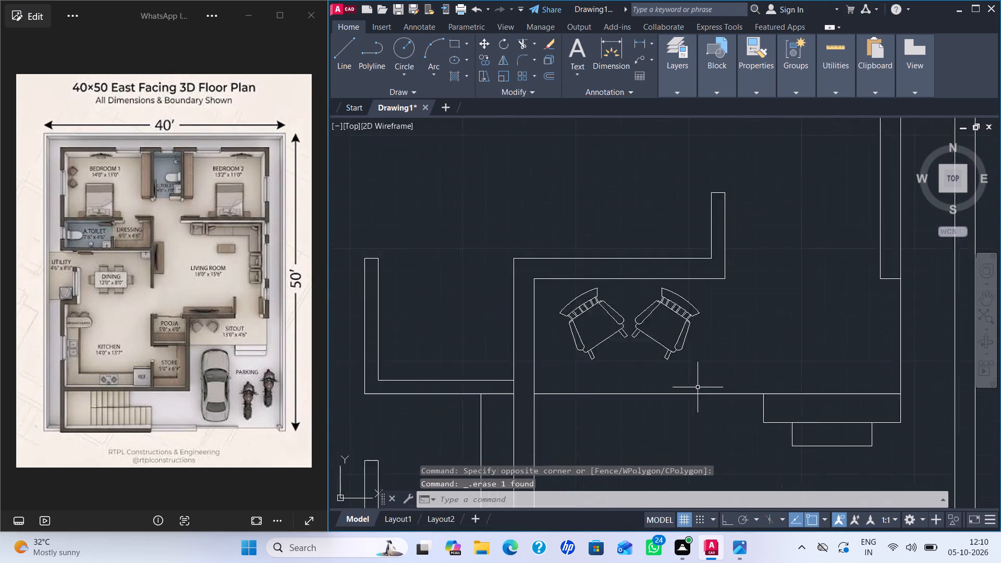
pyautogui.scroll(1, 698, 387)
pyautogui.click(686, 300)
pyautogui.click(678, 299)
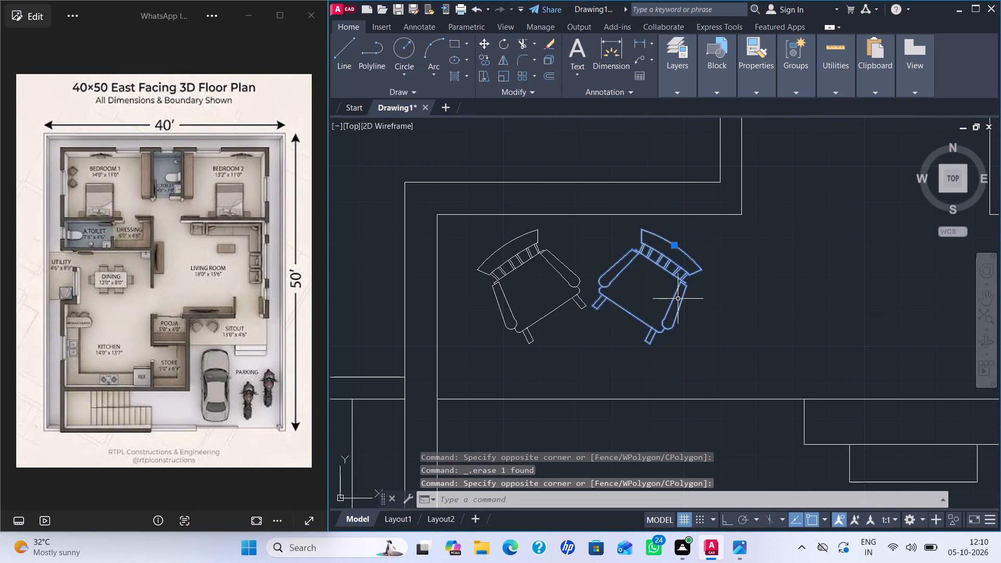
pyautogui.press('m')
pyautogui.press('Return')
pyautogui.click(704, 267)
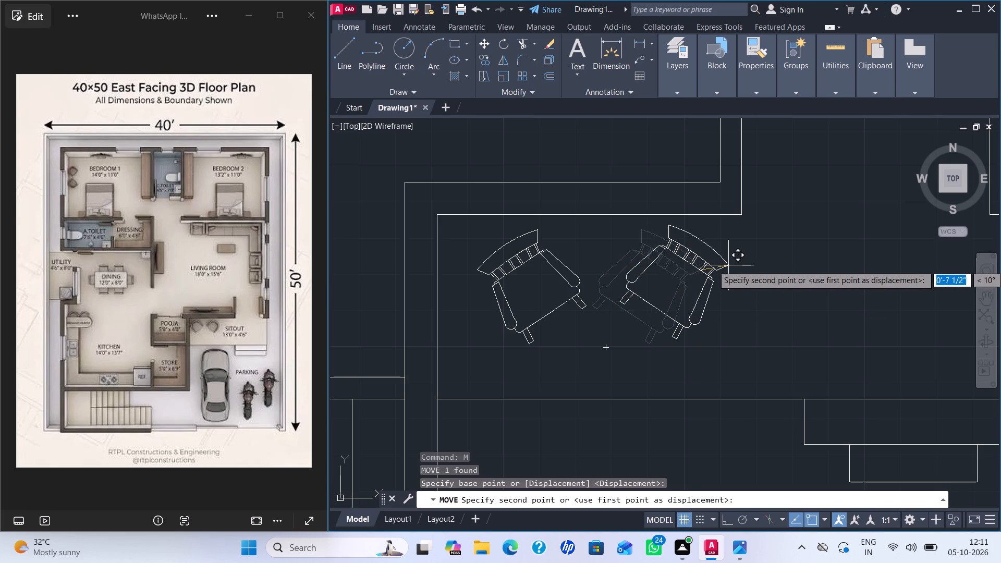
pyautogui.click(730, 265)
pyautogui.scroll(-2, 775, 278)
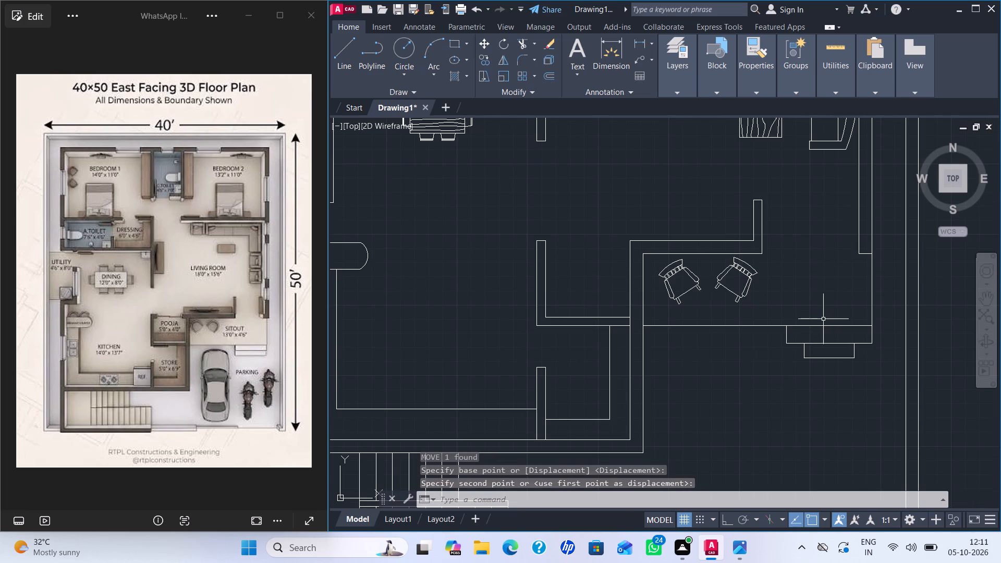
pyautogui.press('Escape')
# Insert the Vehicles - Imperial block in the empty space outside the plot's east boundary, level with the parking area.
pyautogui.scroll(-1, 804, 335)
pyautogui.moveTo(784, 342); pyautogui.dragTo(699, 290, button='middle')
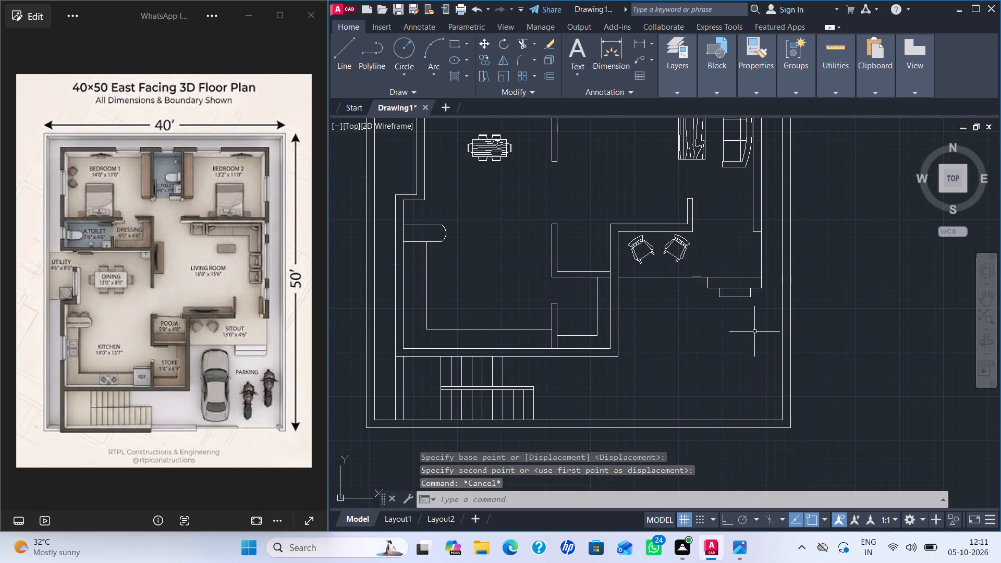
pyautogui.hotkey('ctrl', '3')
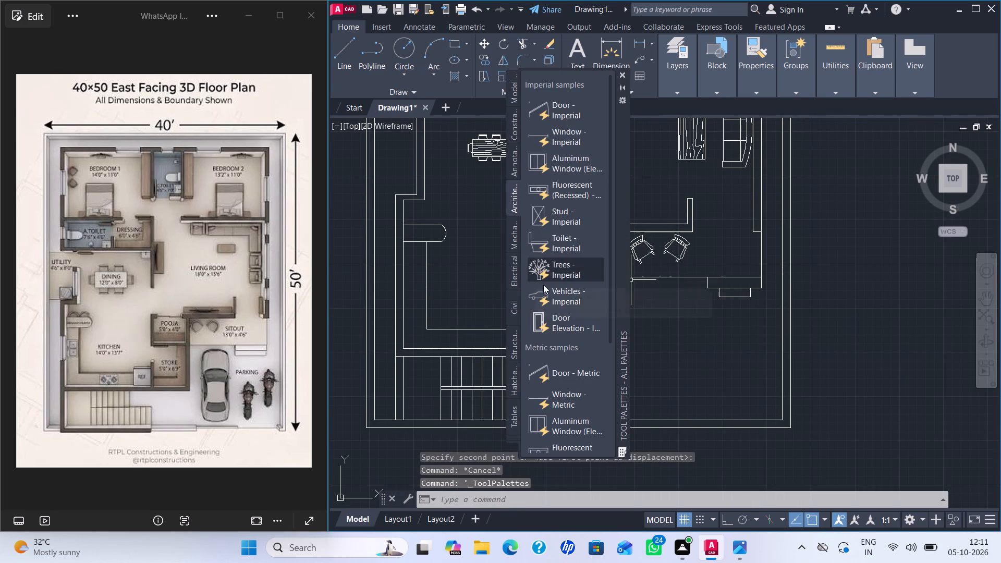
pyautogui.doubleClick(563, 290)
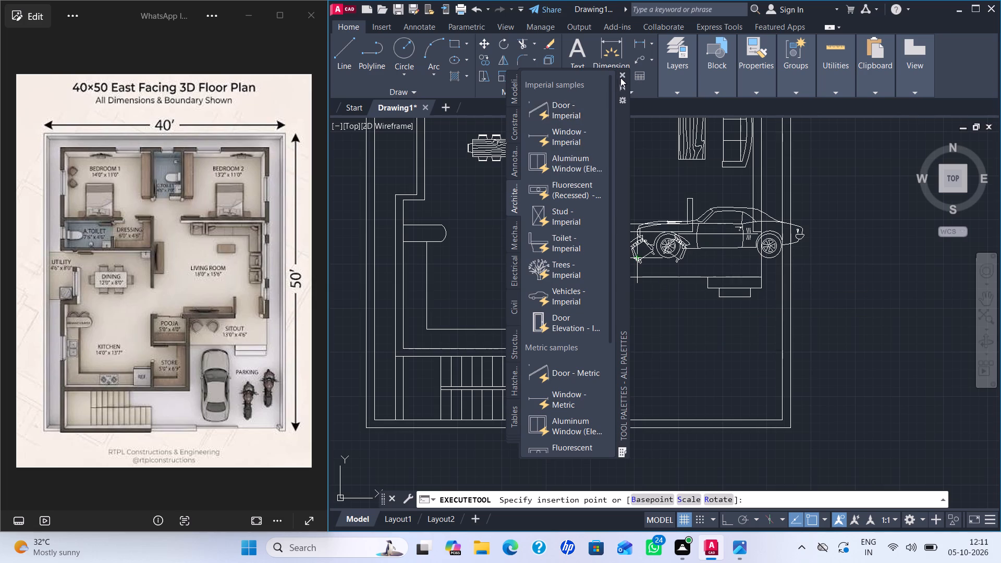
pyautogui.click(622, 73)
pyautogui.click(818, 340)
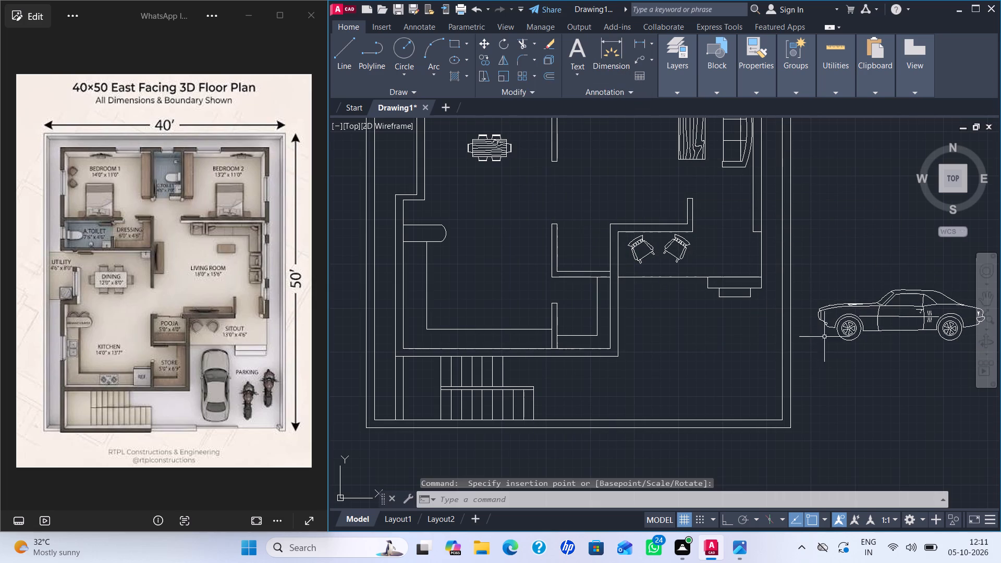
# Switch the vehicle block's view to Sports Car (Top).
pyautogui.click(869, 307)
pyautogui.click(812, 349)
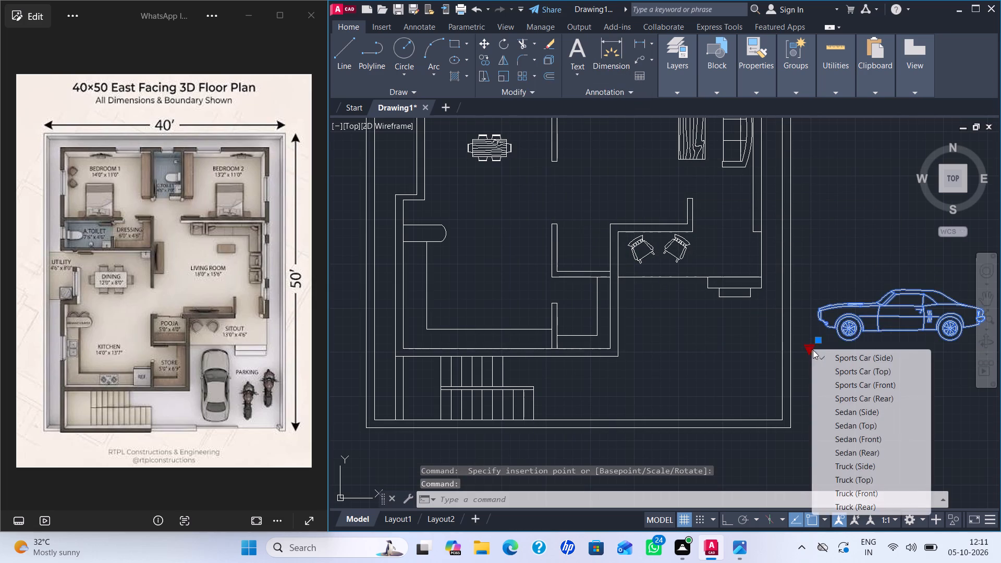
pyautogui.click(876, 371)
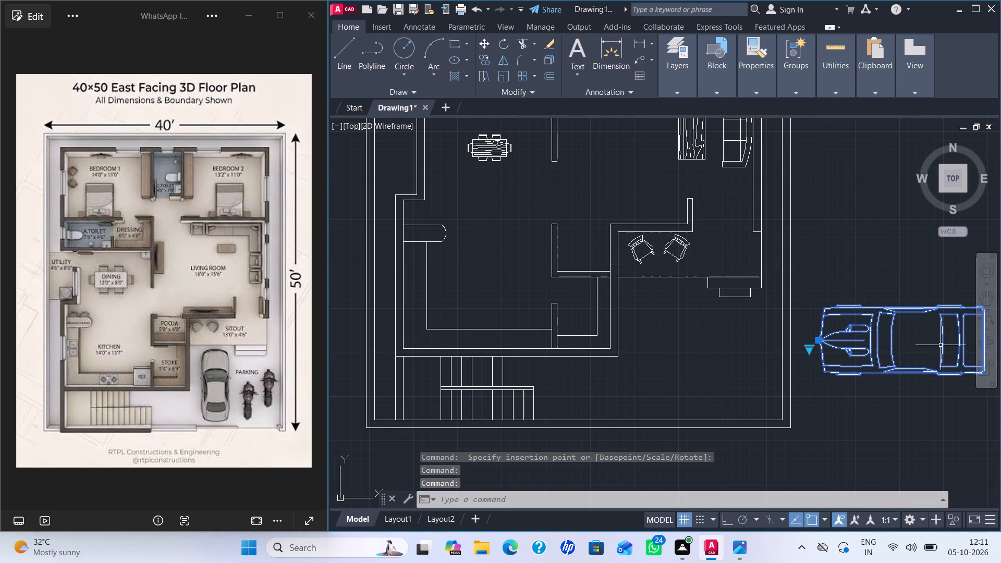
pyautogui.press('Escape')
# Scale the sports car down to slightly under half its size about its southwest corner.
pyautogui.click(910, 307)
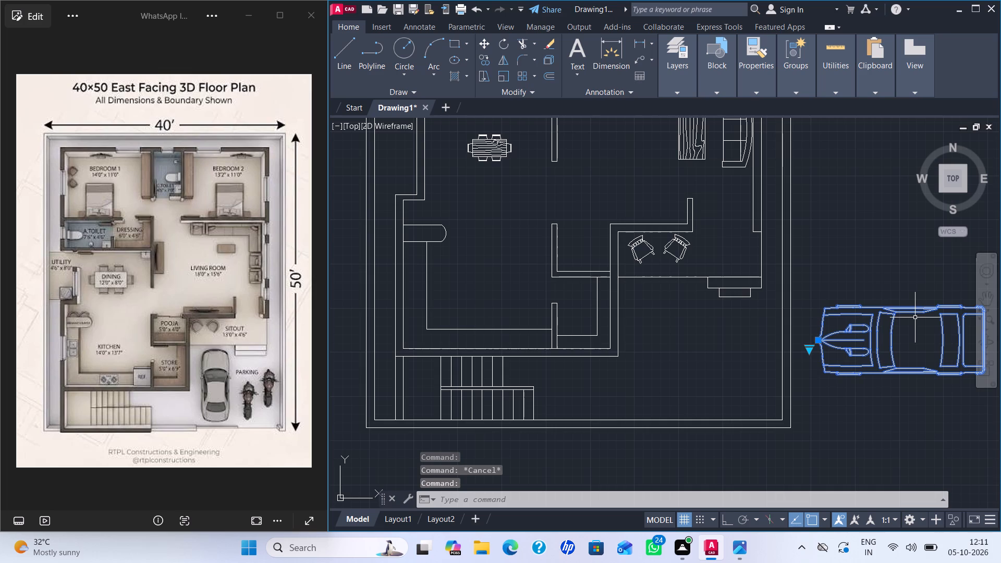
pyautogui.write('SC')
pyautogui.press('Return')
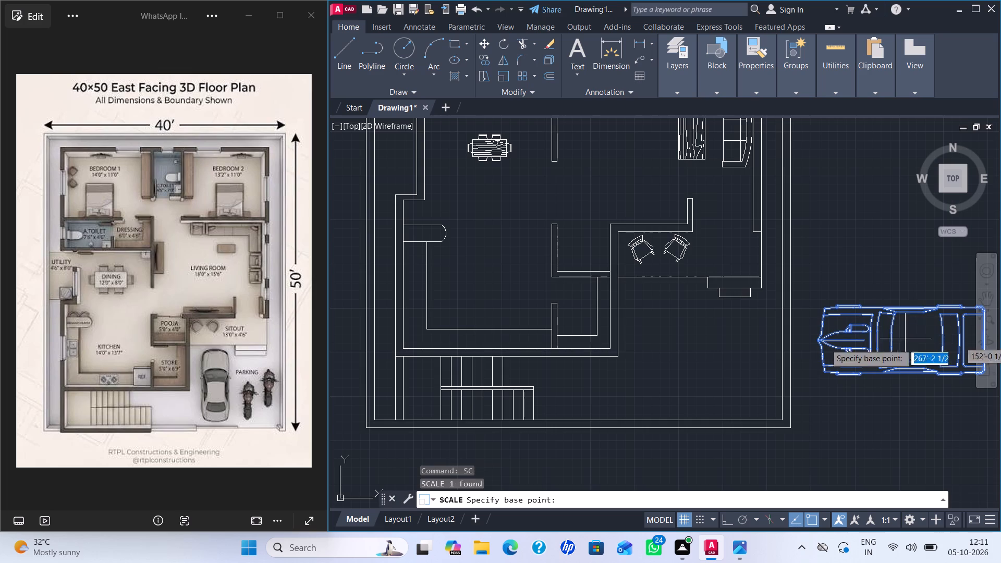
pyautogui.click(824, 372)
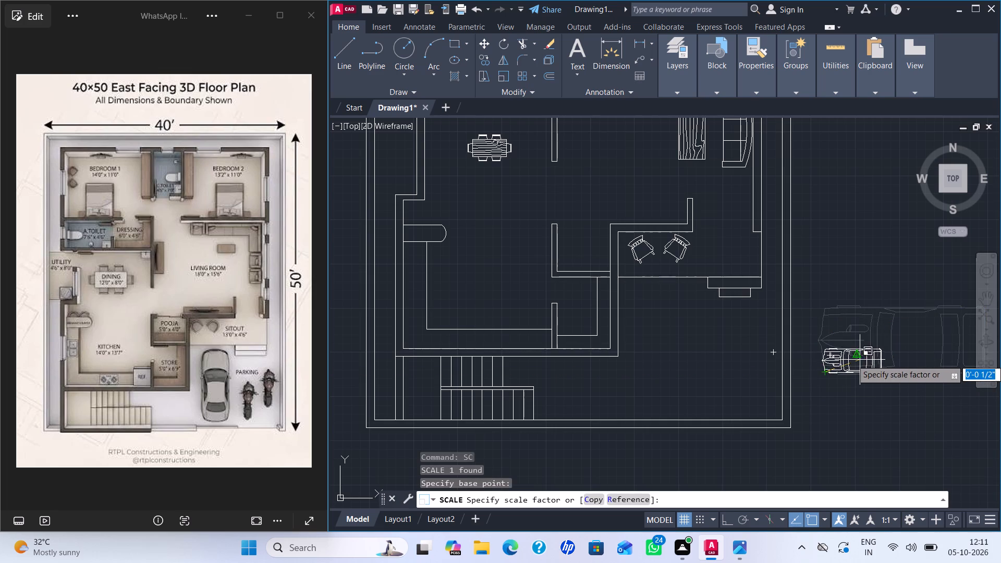
pyautogui.click(872, 360)
# Rotate the sports car 90° clockwise about its southeast corner with Ortho on, so its nose points north.
pyautogui.click(882, 345)
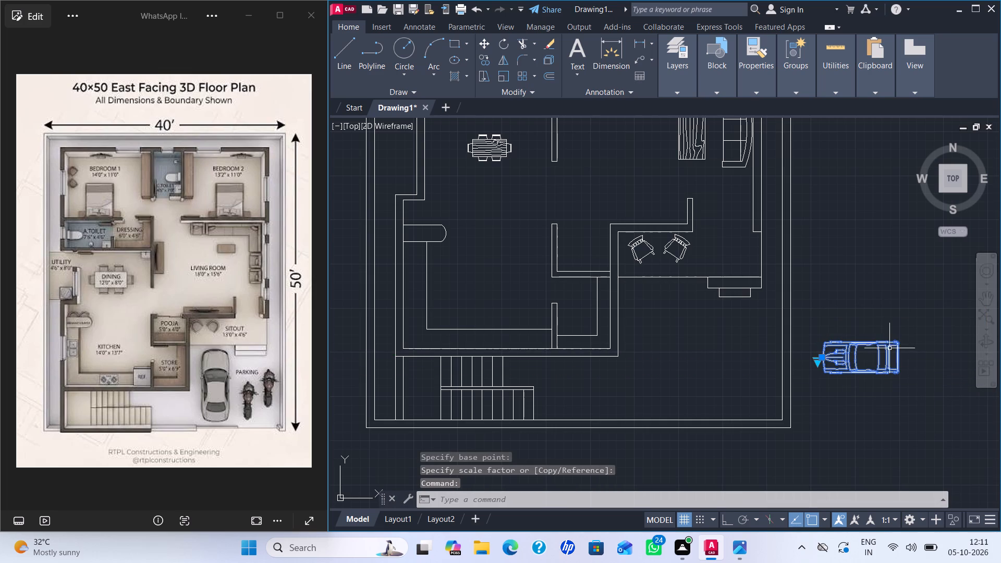
pyautogui.press('r')
pyautogui.press('o')
pyautogui.press('Return')
pyautogui.click(897, 374)
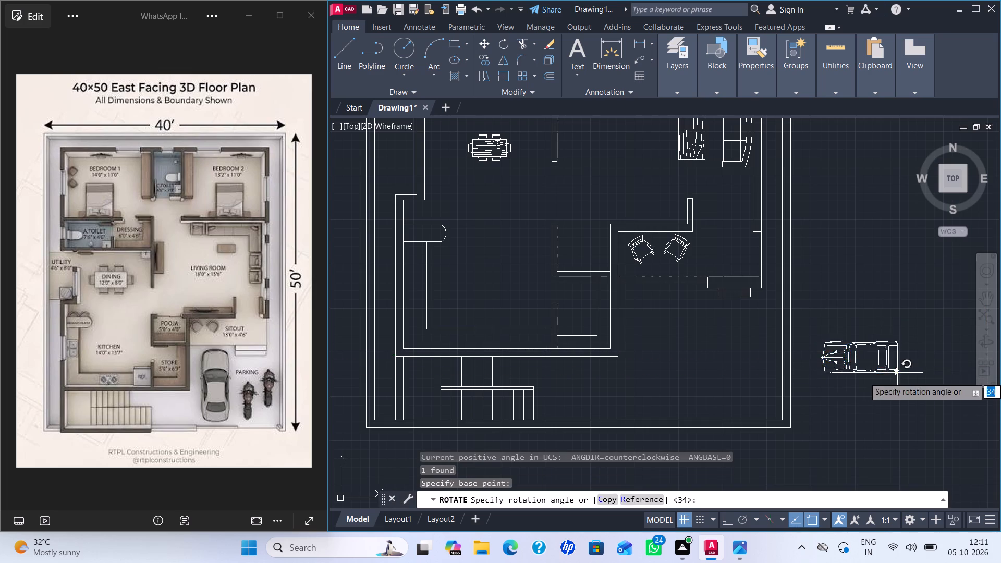
pyautogui.moveTo(899, 448); pyautogui.dragTo(763, 338, button='middle')
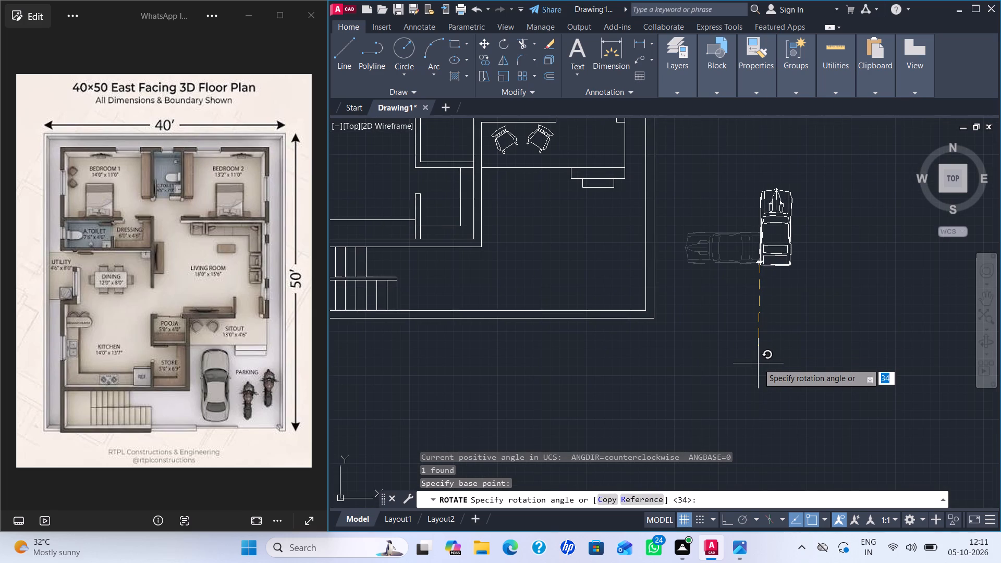
pyautogui.press('F8')
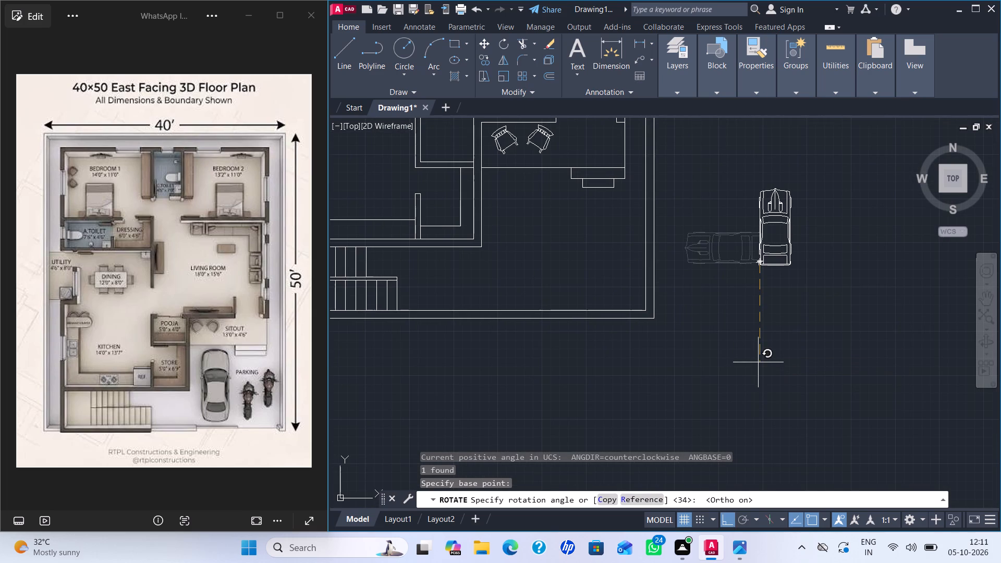
pyautogui.click(758, 362)
# Move the sports car straight west into the parking area, south of the sitout chairs.
pyautogui.click(779, 205)
pyautogui.press('m')
pyautogui.press('Return')
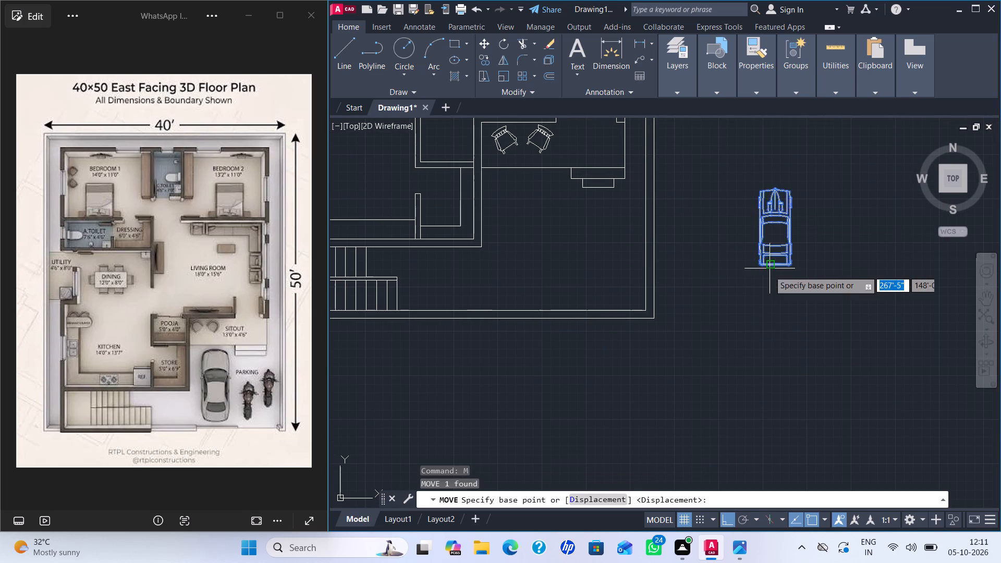
pyautogui.click(763, 265)
pyautogui.scroll(1, 536, 295)
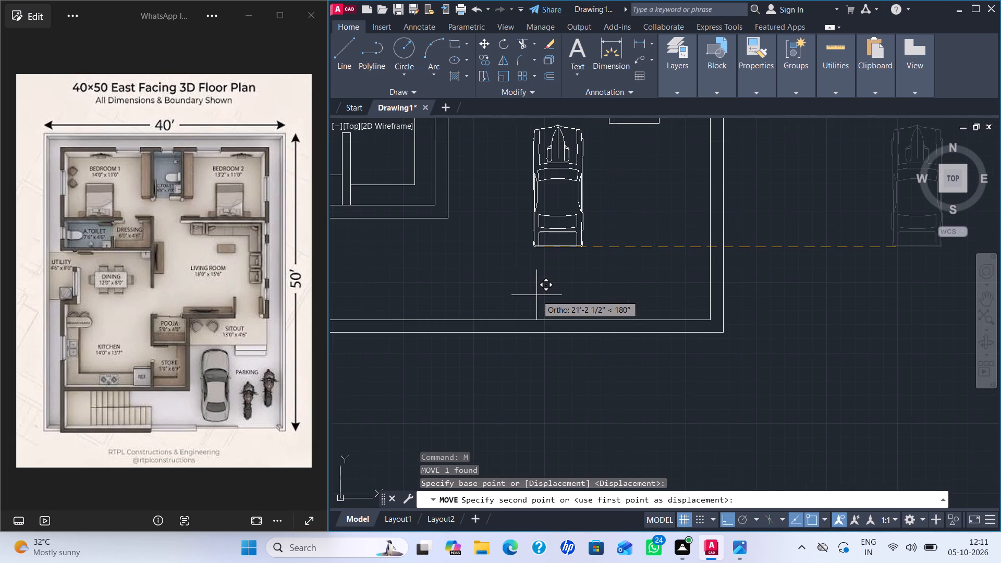
pyautogui.scroll(1, 535, 303)
pyautogui.scroll(-2, 534, 308)
pyautogui.moveTo(533, 302); pyautogui.dragTo(531, 329, button='middle')
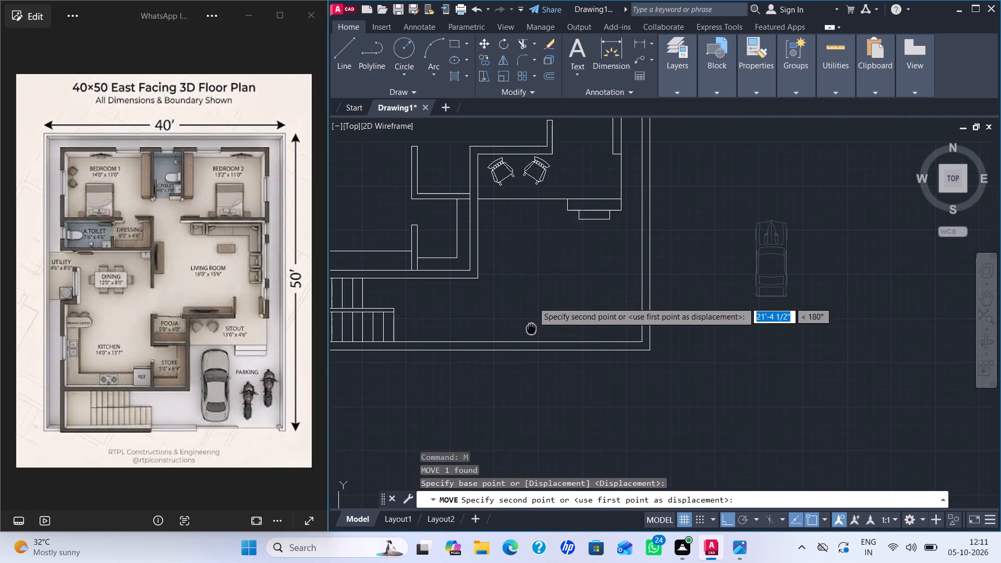
pyautogui.moveTo(531, 329); pyautogui.dragTo(531, 332, button='middle')
pyautogui.click(520, 338)
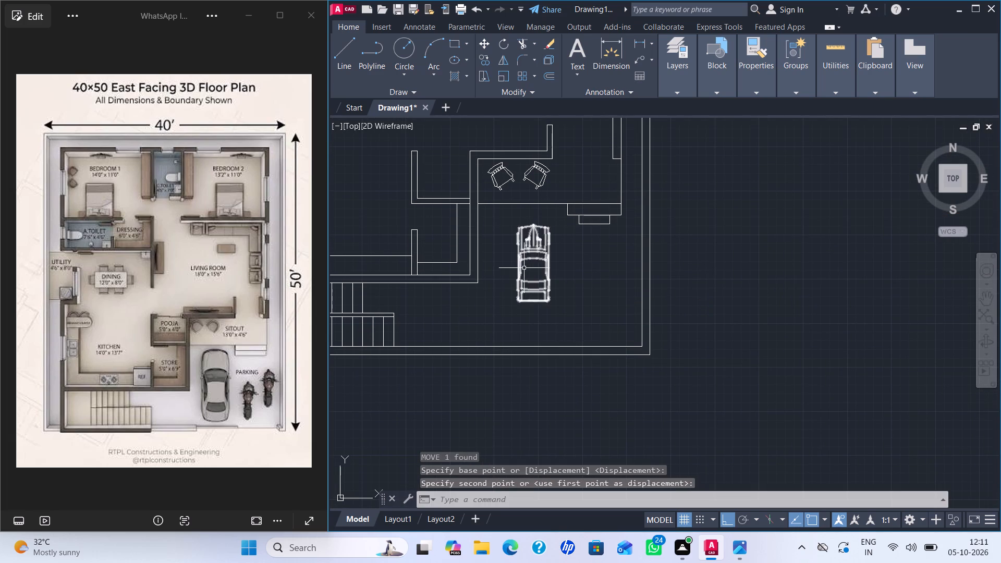
# Scale the sports car up by about a third about its southwest corner.
pyautogui.click(518, 266)
pyautogui.press('s')
pyautogui.press('c')
pyautogui.press('Return')
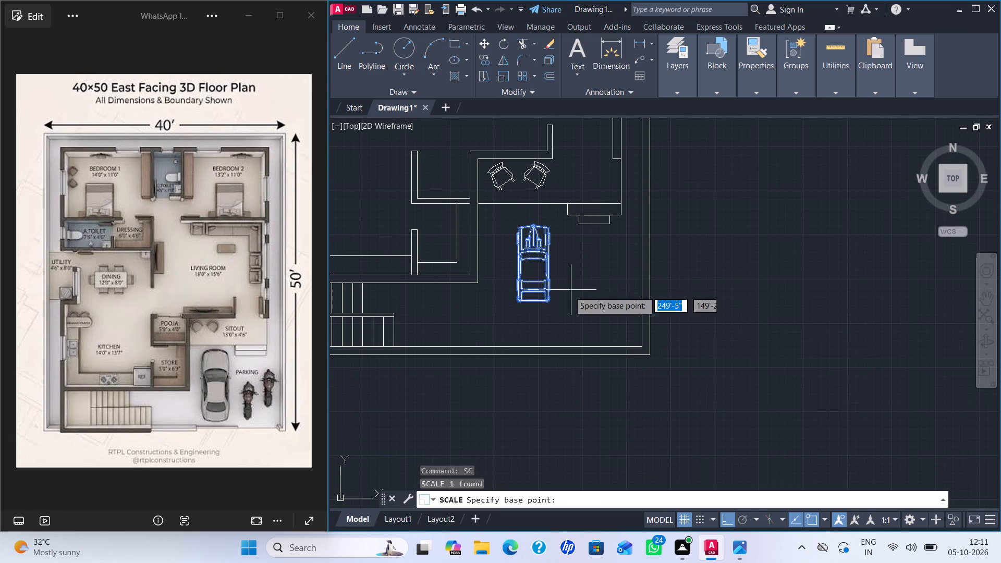
pyautogui.click(520, 303)
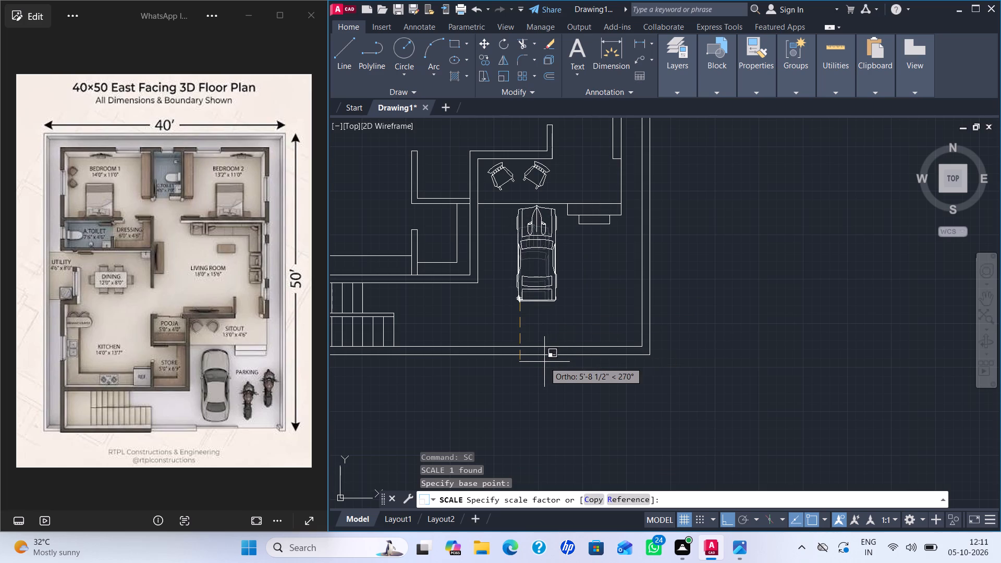
pyautogui.click(545, 366)
# Move the sports car about 2 ft southwest with Ortho off, clear of the sitout edge and inside the parking.
pyautogui.click(537, 277)
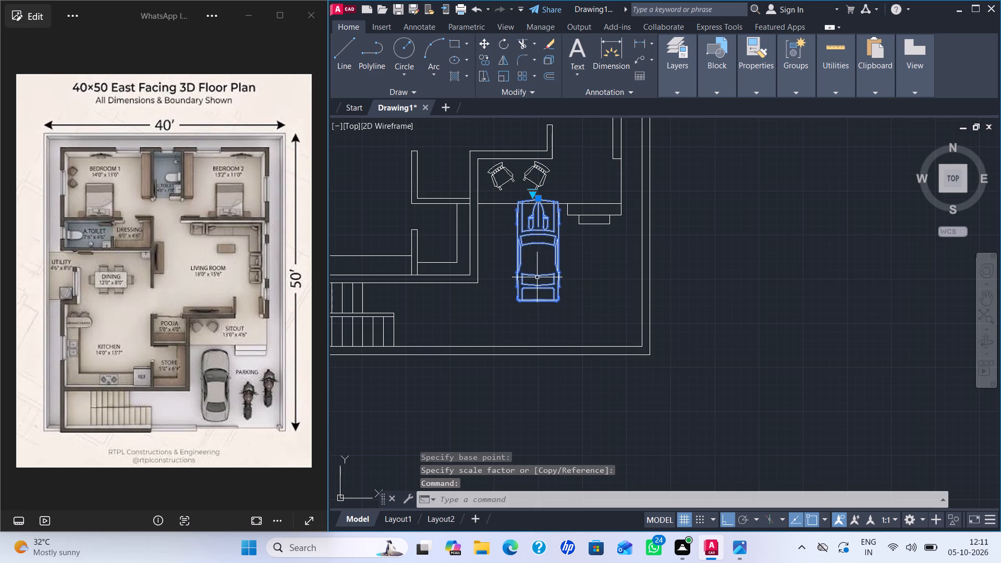
pyautogui.press('m')
pyautogui.press('Return')
pyautogui.click(517, 302)
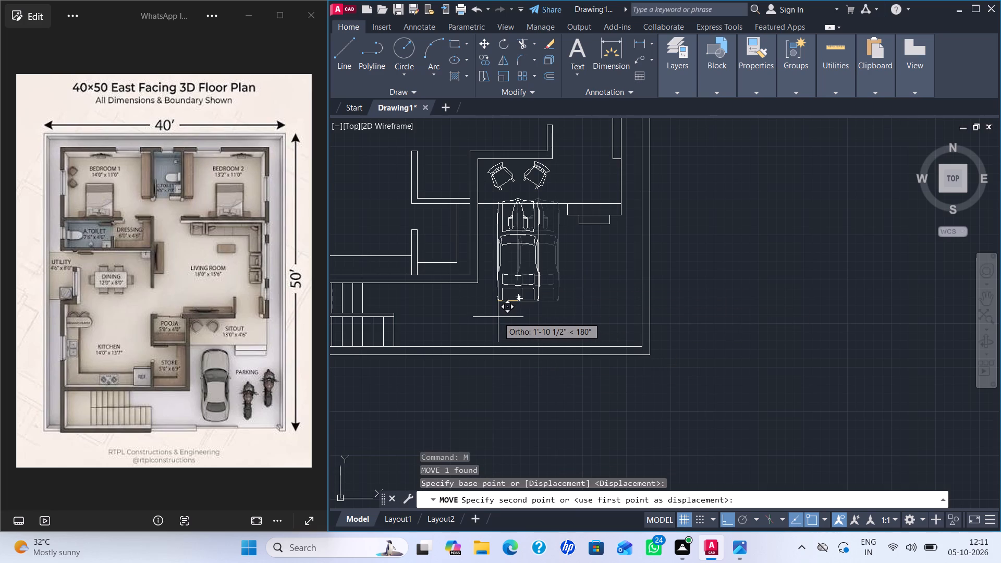
pyautogui.press('F8')
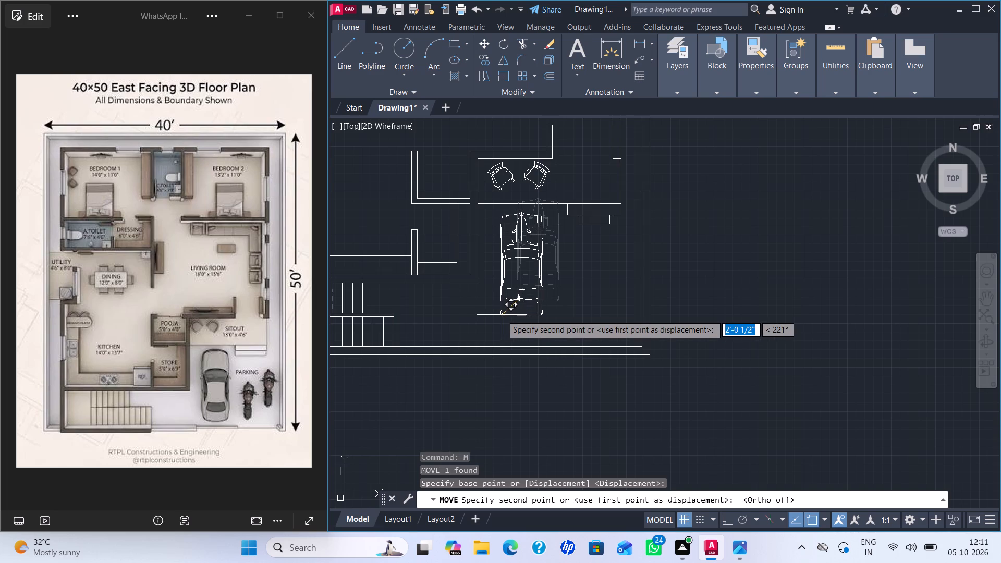
pyautogui.moveTo(503, 315); pyautogui.dragTo(503, 315)
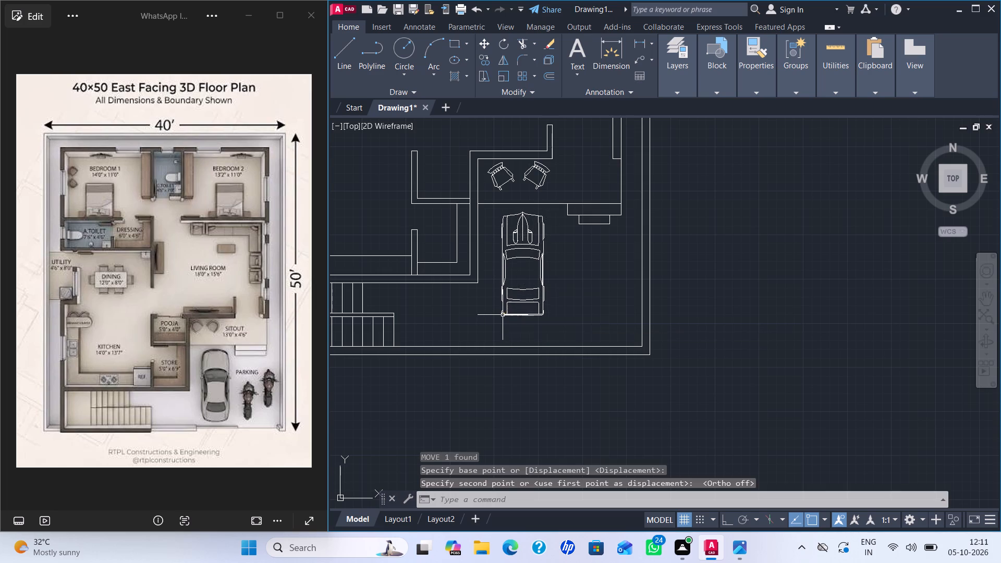
pyautogui.moveTo(503, 315); pyautogui.dragTo(505, 320)
# Look over the whole floor plan against the reference image, checking the rooms, parking and compound boundary.
pyautogui.scroll(-1, 578, 320)
pyautogui.moveTo(580, 324); pyautogui.dragTo(593, 332, button='middle')
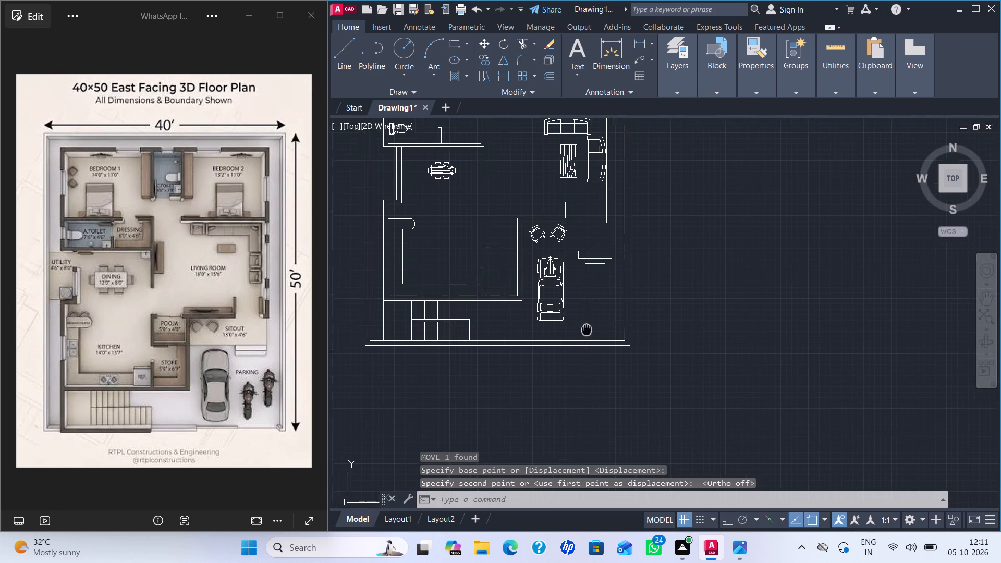
pyautogui.moveTo(593, 332); pyautogui.dragTo(600, 358, button='middle')
pyautogui.moveTo(605, 337); pyautogui.dragTo(599, 357, button='middle')
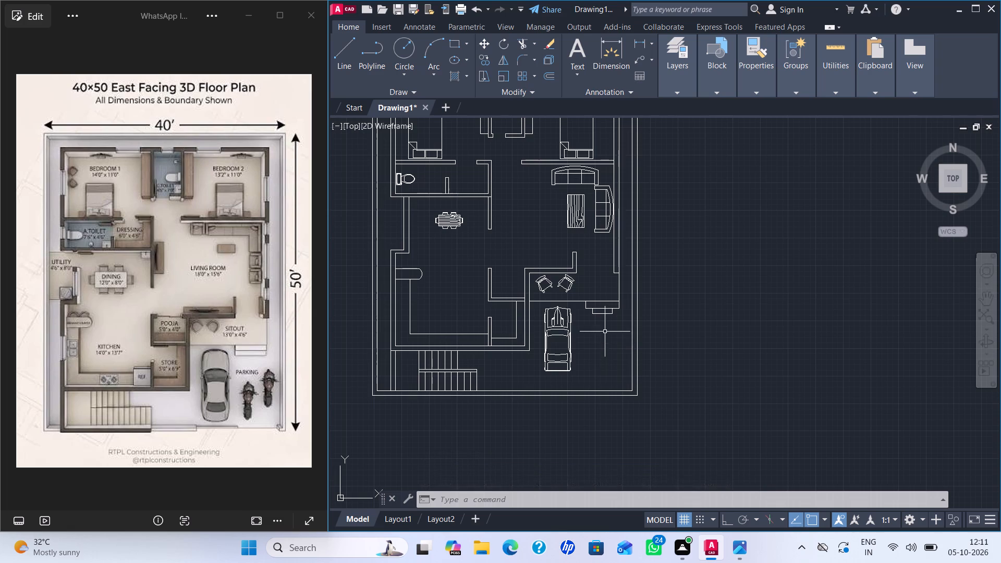
pyautogui.scroll(-1, 595, 327)
pyautogui.scroll(1, 608, 325)
pyautogui.moveTo(605, 309); pyautogui.dragTo(610, 315, button='middle')
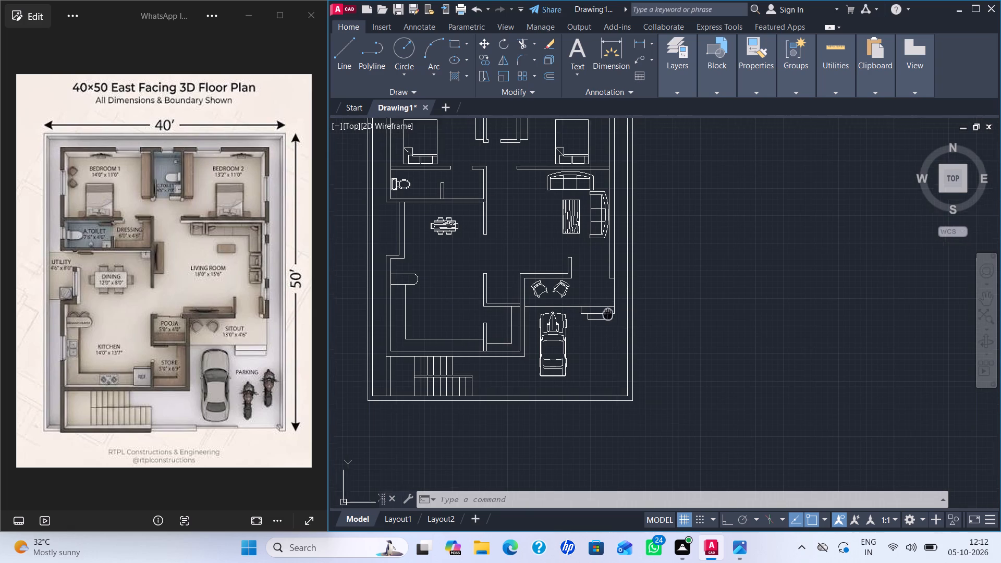
pyautogui.moveTo(610, 315); pyautogui.dragTo(675, 333, button='middle')
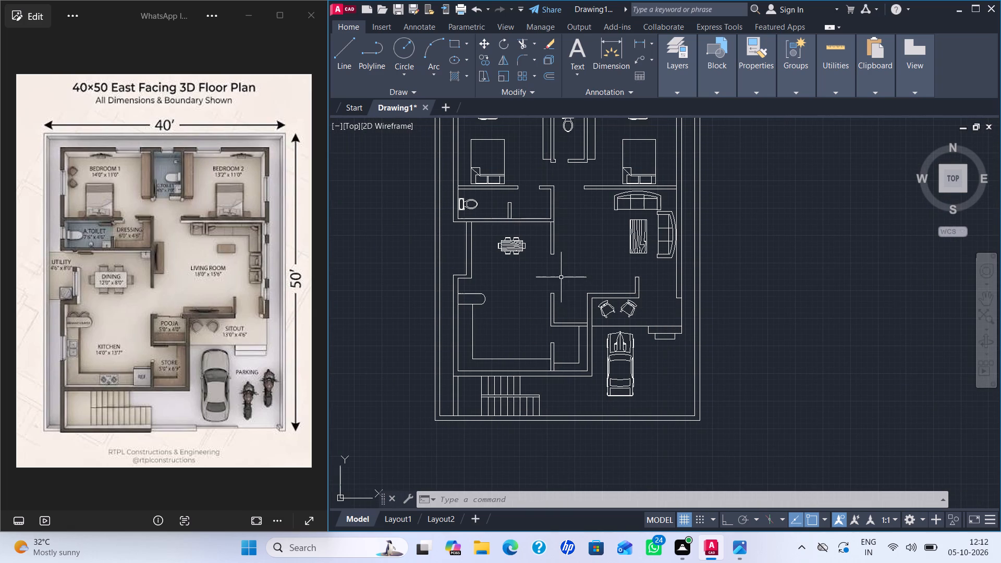
pyautogui.moveTo(559, 282); pyautogui.dragTo(540, 365, button='middle')
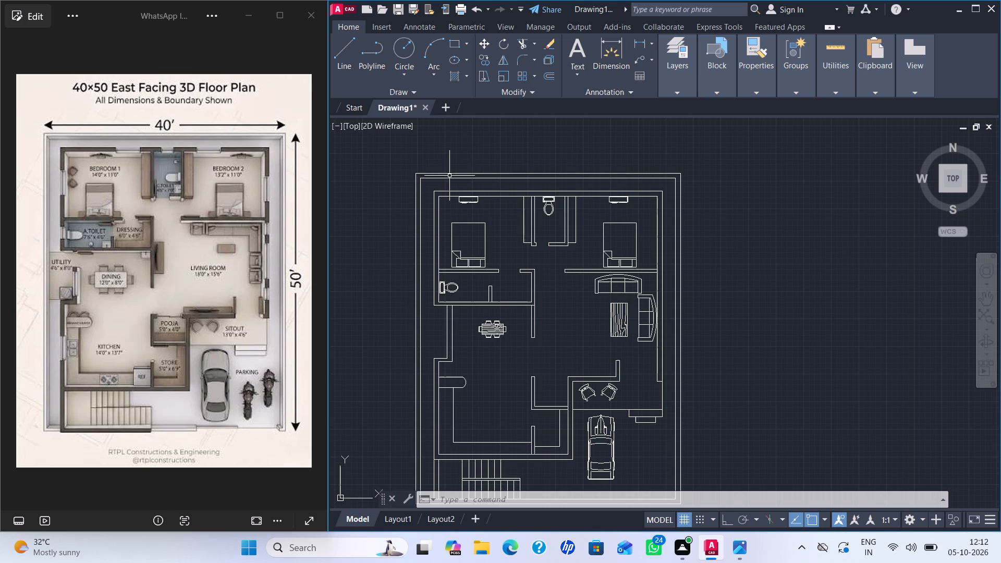
pyautogui.moveTo(678, 301); pyautogui.dragTo(698, 267, button='middle')
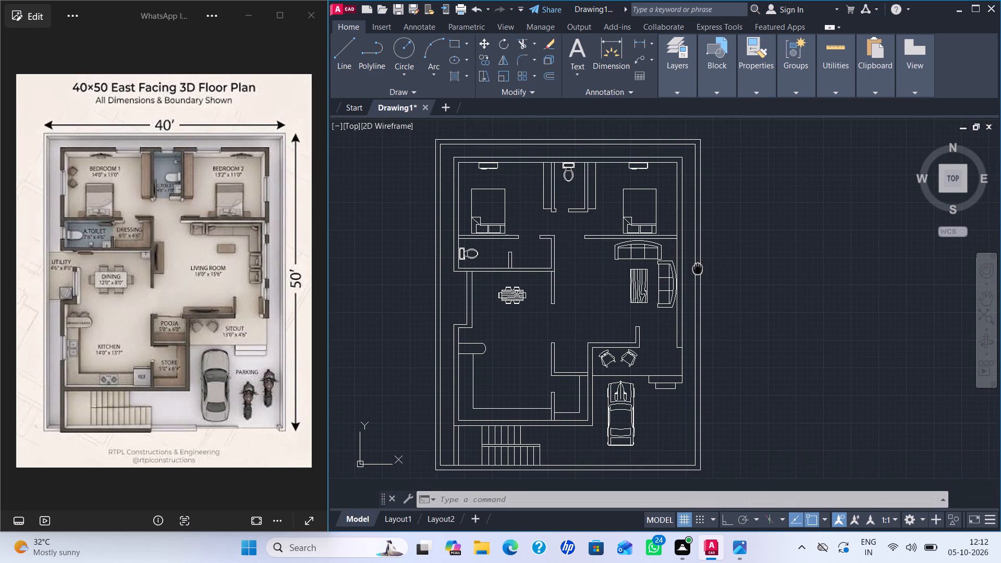
pyautogui.moveTo(698, 267); pyautogui.dragTo(703, 268, button='middle')
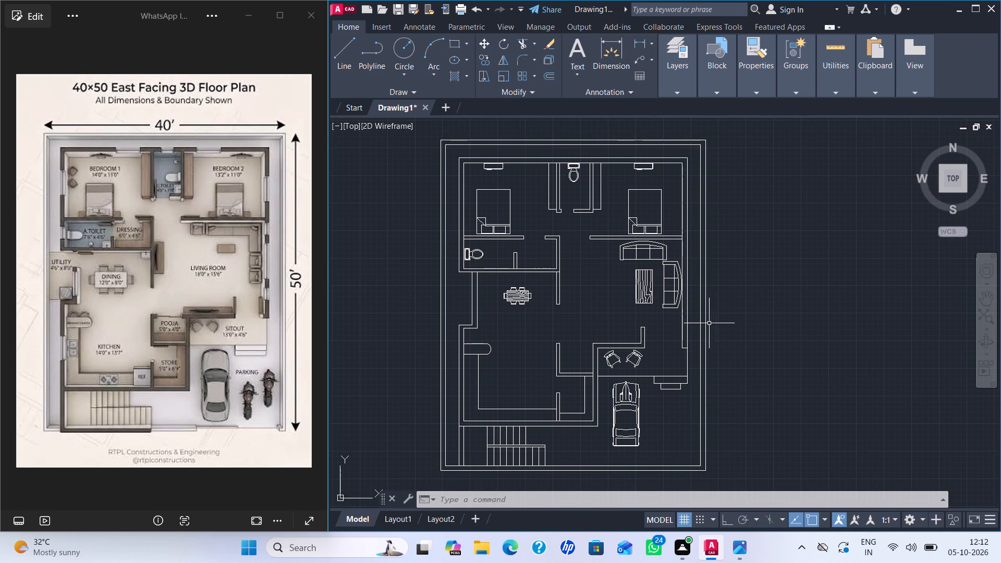
pyautogui.moveTo(760, 312); pyautogui.dragTo(759, 315, button='middle')
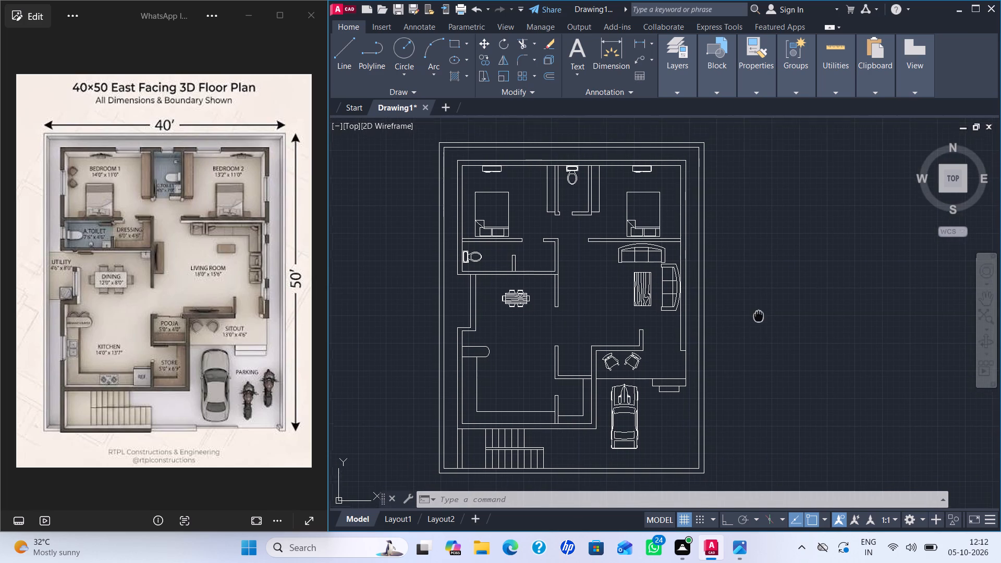
pyautogui.moveTo(759, 315); pyautogui.dragTo(735, 328, button='middle')
pyautogui.moveTo(734, 328); pyautogui.dragTo(697, 308, button='middle')
pyautogui.moveTo(692, 350); pyautogui.dragTo(759, 322, button='middle')
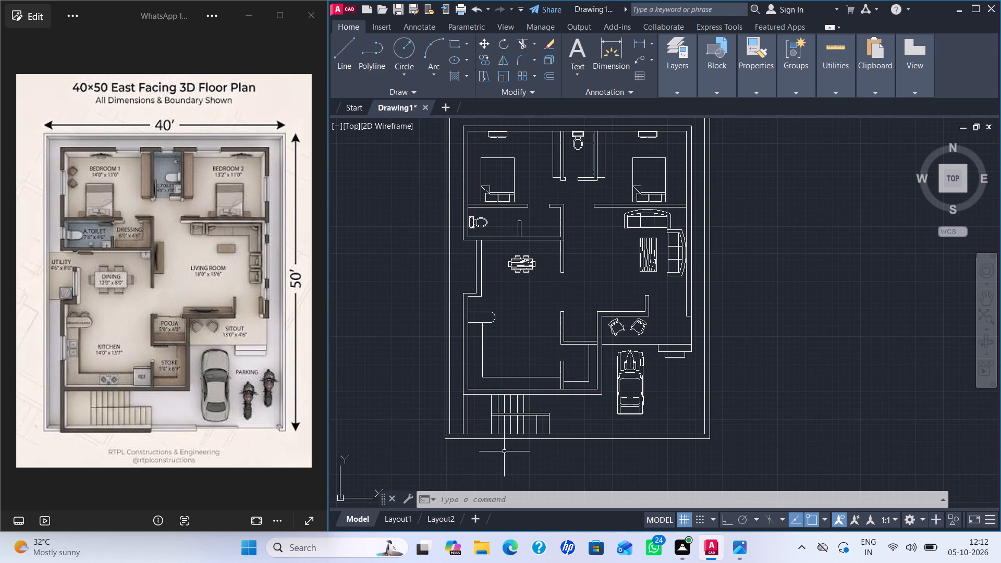
# Draw a short line across the south compound wall, aligned with the store's outer east wall face, as the parking opening's west jamb.
pyautogui.scroll(1, 503, 445)
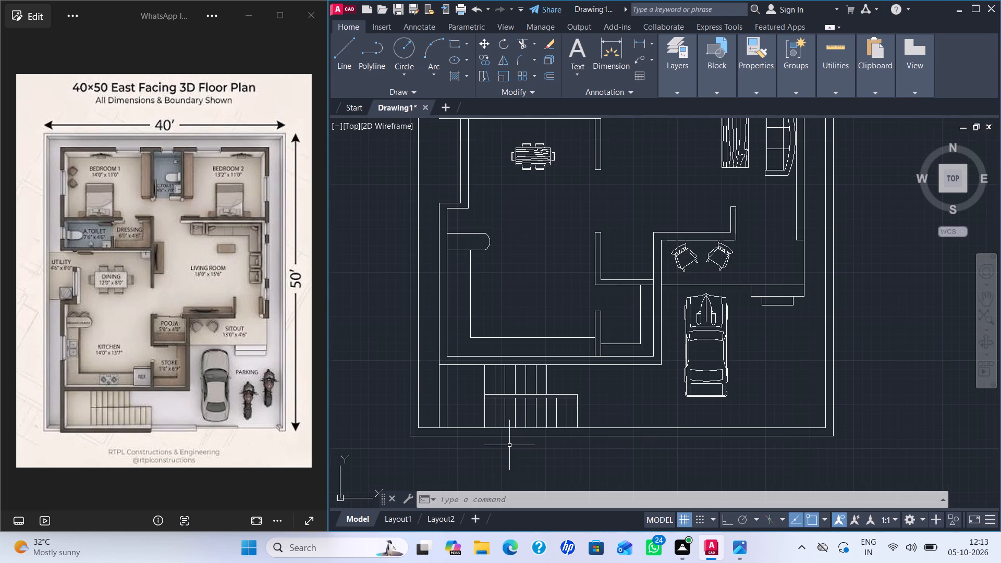
pyautogui.scroll(-1, 544, 440)
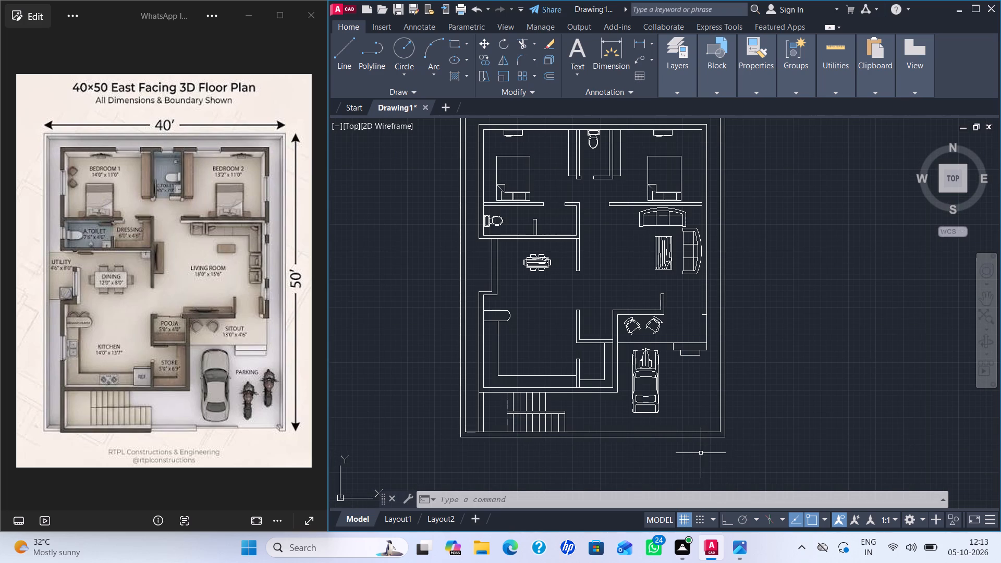
pyautogui.scroll(1, 699, 453)
pyautogui.moveTo(666, 455); pyautogui.dragTo(620, 449, button='middle')
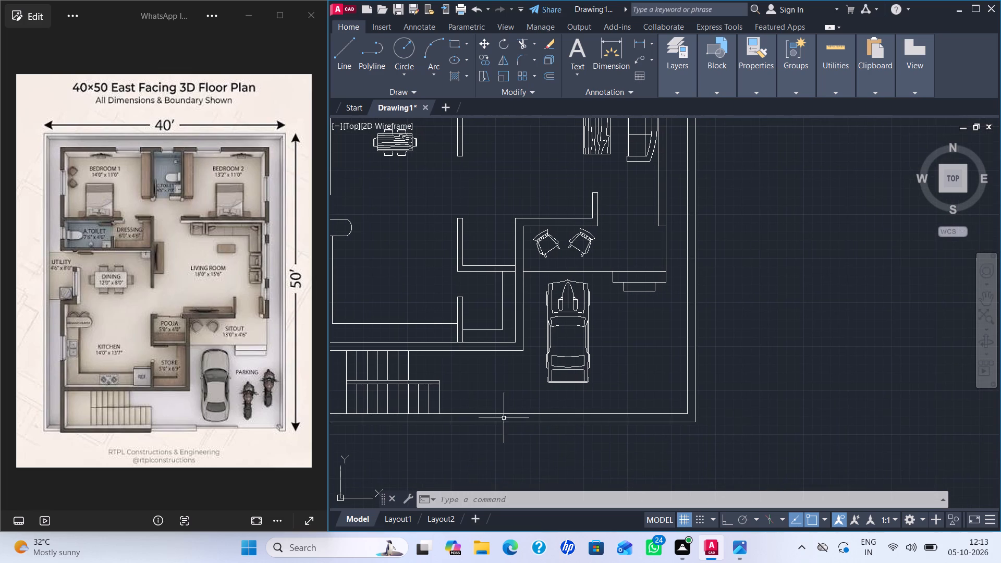
pyautogui.press('l')
pyautogui.press('Return')
pyautogui.scroll(1, 536, 424)
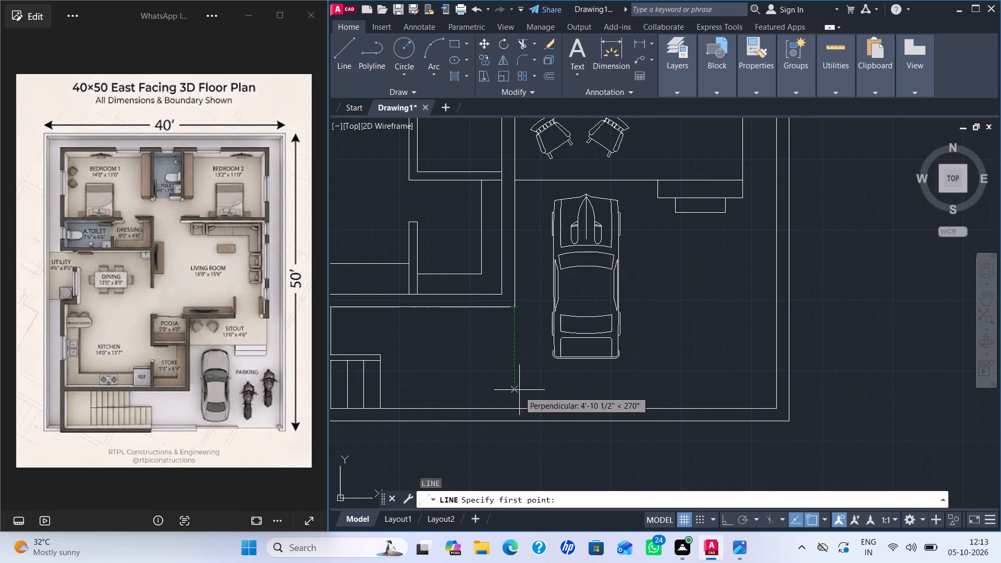
pyautogui.click(515, 408)
pyautogui.click(516, 419)
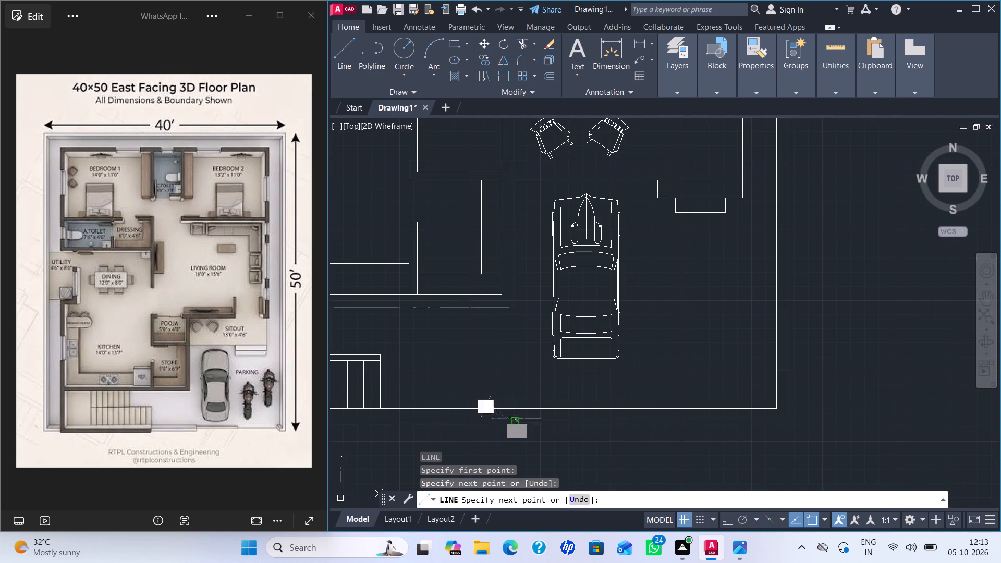
pyautogui.press('Escape')
pyautogui.press('Escape')
pyautogui.press('Escape')
pyautogui.press('Escape')
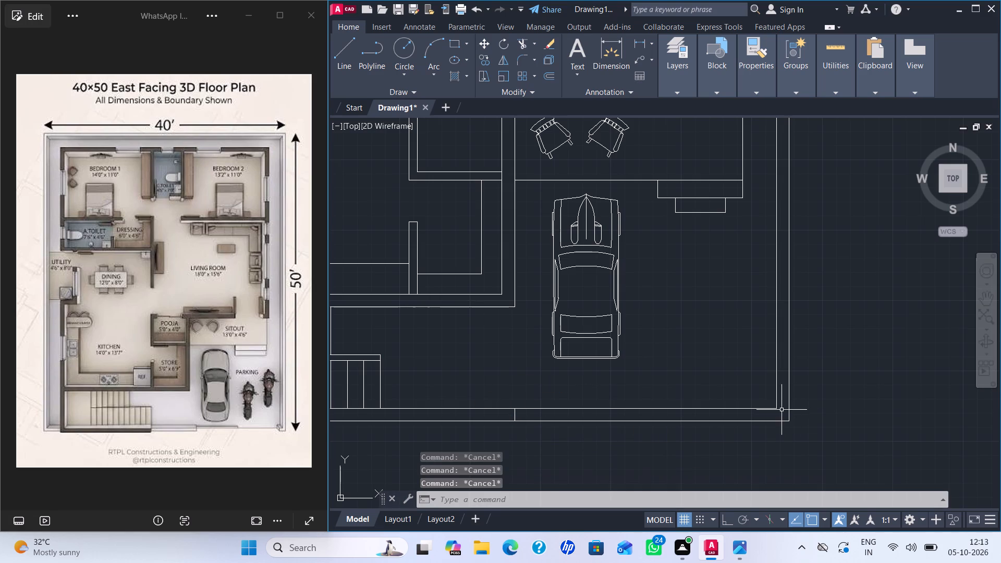
# Draw a short line across the south compound wall from its inner southeast corner to the outer line.
pyautogui.press('l')
pyautogui.press('Return')
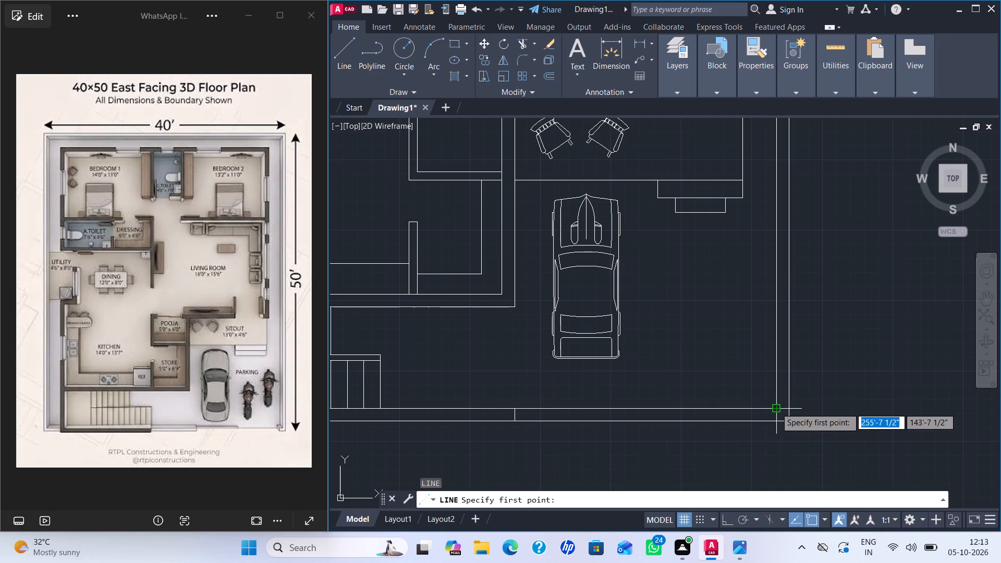
pyautogui.click(776, 408)
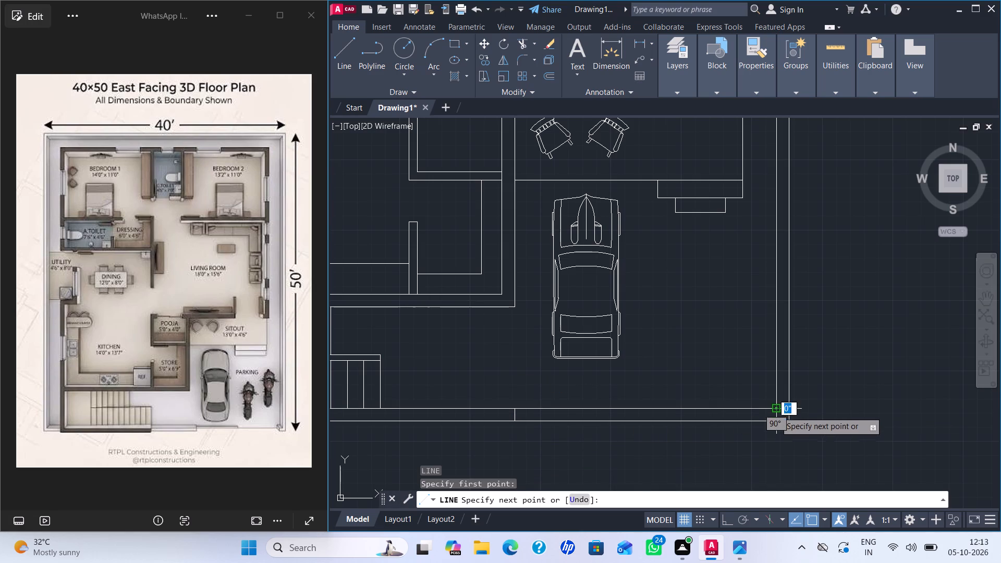
pyautogui.click(773, 421)
pyautogui.press('Escape')
# Trim the inner line of the south compound wall between the two short cross lines, south of the parking.
pyautogui.write('TR')
pyautogui.press('Return')
pyautogui.click(718, 409)
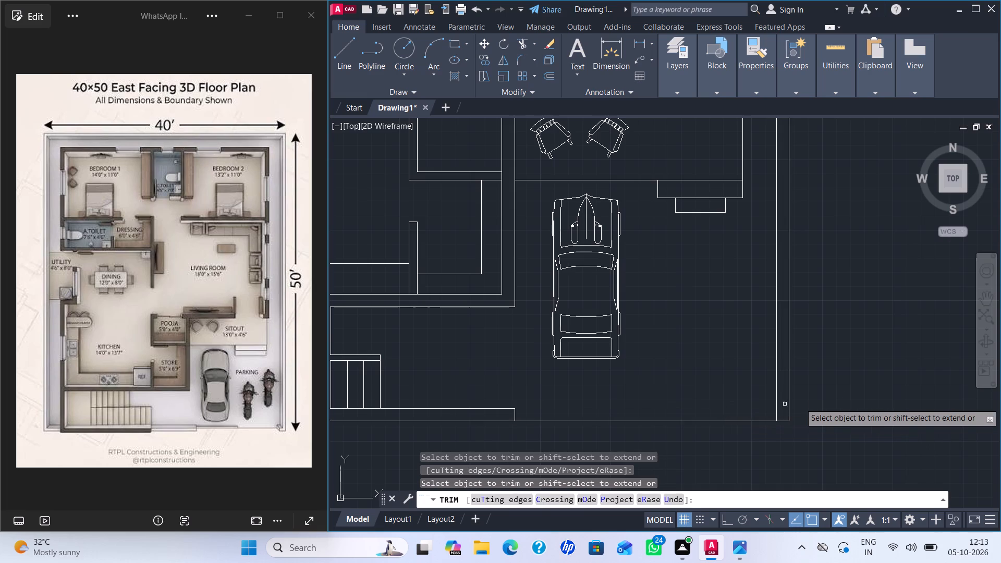
pyautogui.scroll(-1, 849, 393)
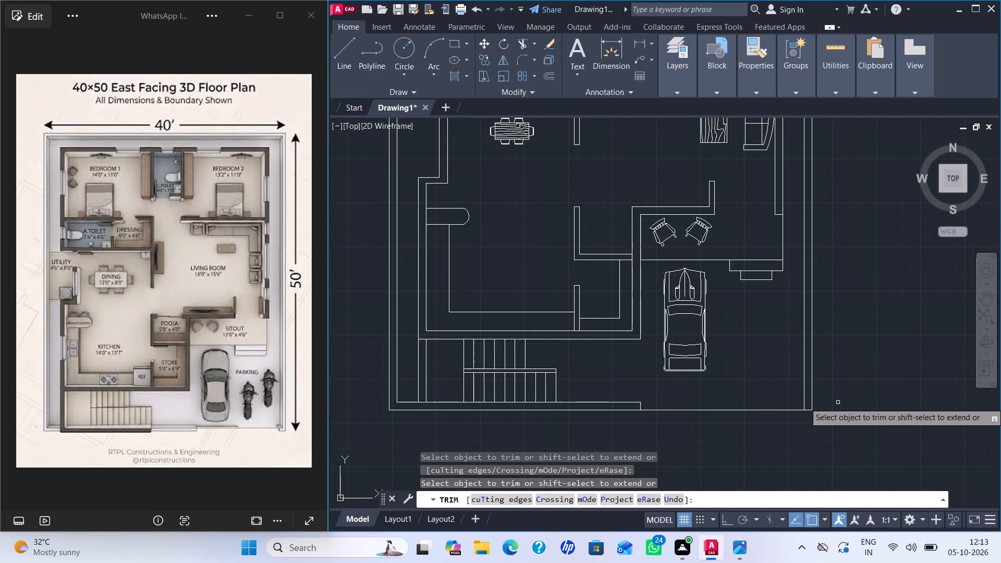
pyautogui.scroll(1, 838, 402)
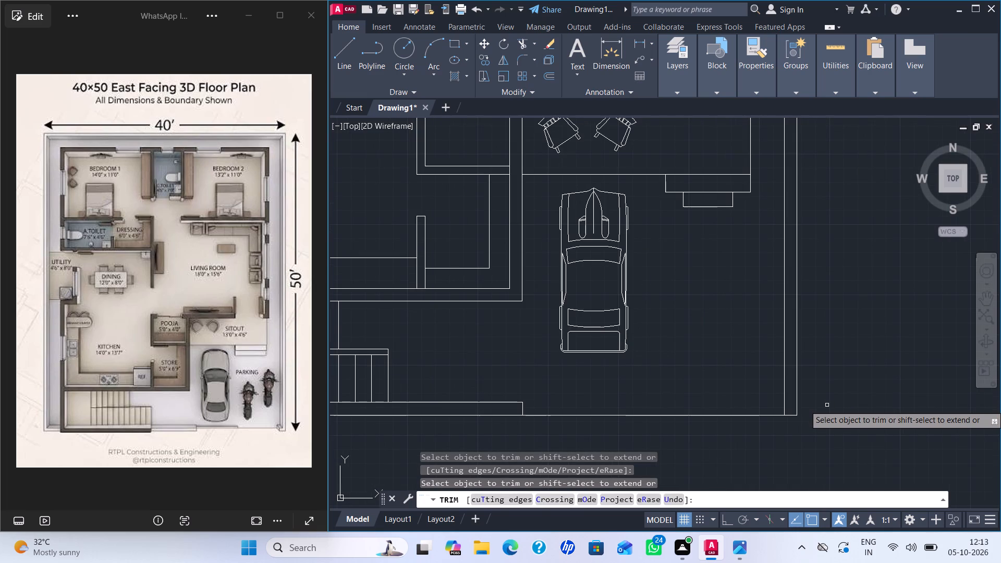
pyautogui.scroll(-4, 824, 402)
pyautogui.scroll(3, 834, 406)
pyautogui.scroll(-1, 834, 406)
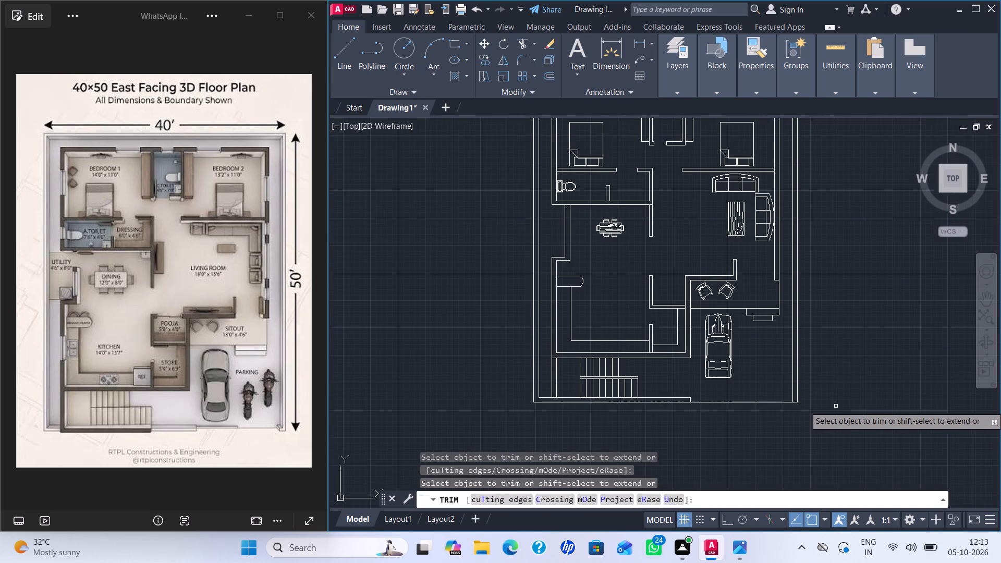
pyautogui.moveTo(836, 406); pyautogui.dragTo(834, 435, button='middle')
pyautogui.press('Escape')
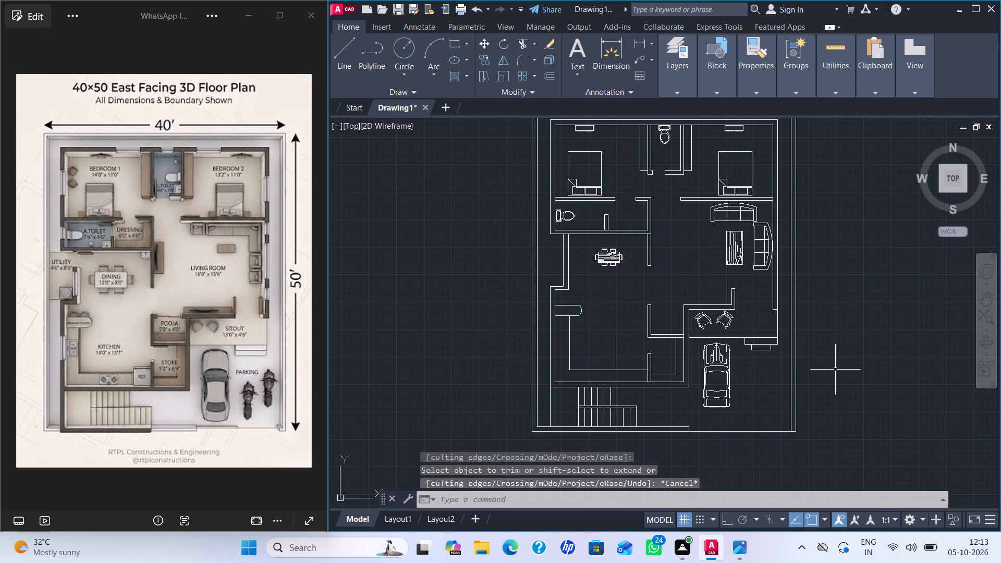
# Draw a 2 ft line west from the attached toilet's outer southwest corner to the compound wall's inner face.
pyautogui.moveTo(832, 377); pyautogui.dragTo(825, 415, button='middle')
pyautogui.middleClick(825, 406)
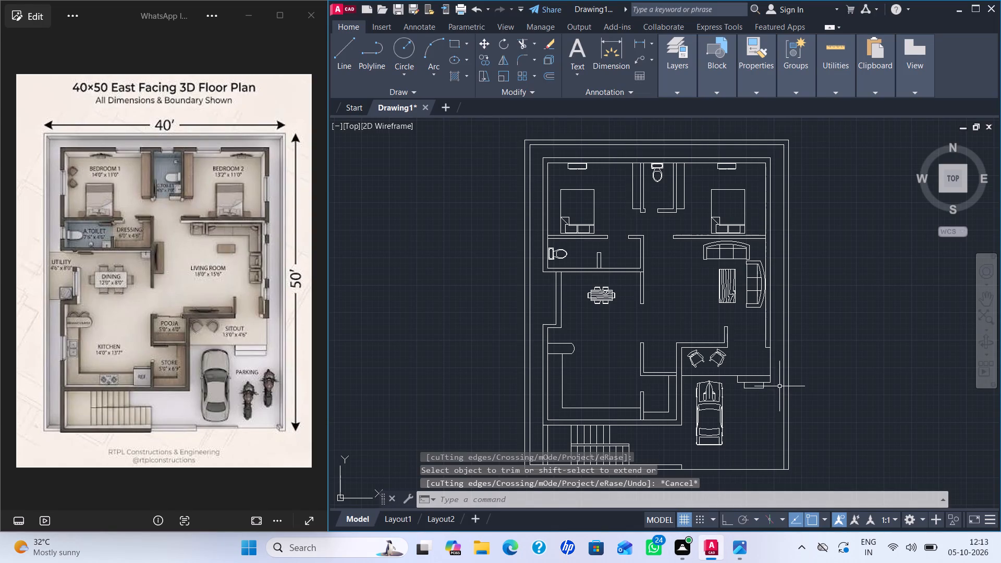
pyautogui.moveTo(845, 381); pyautogui.dragTo(837, 379, button='middle')
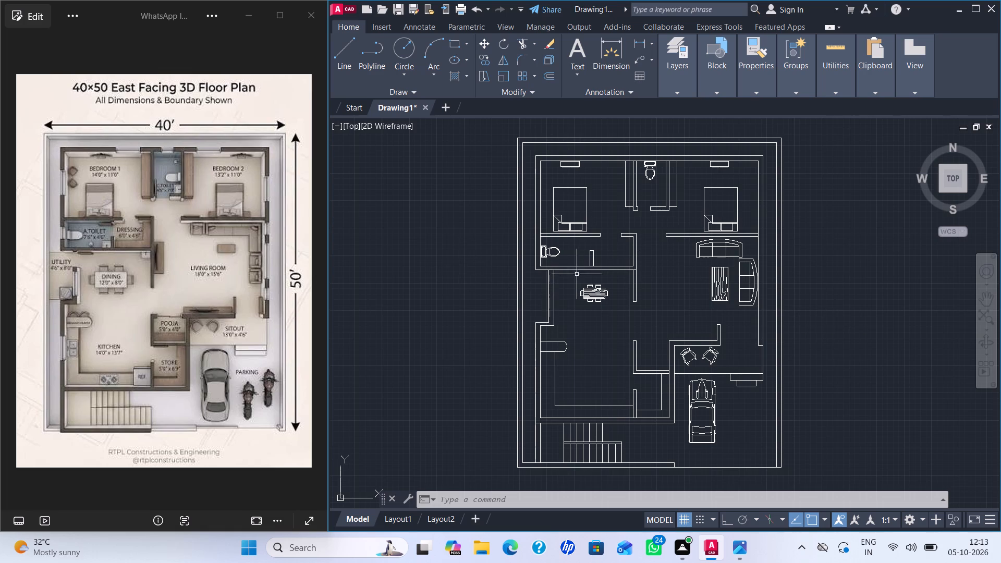
pyautogui.scroll(2, 541, 279)
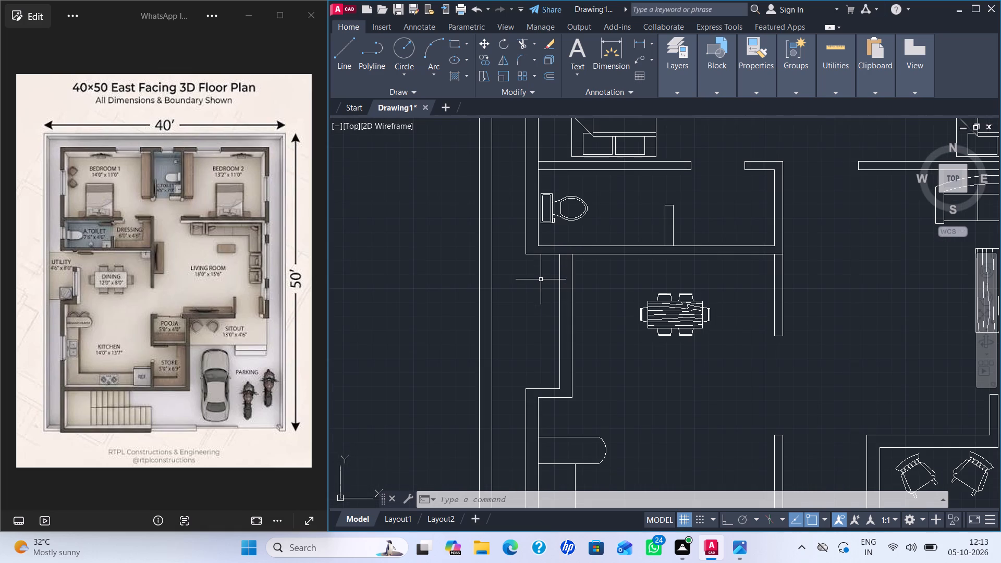
pyautogui.press('l')
pyautogui.press('Return')
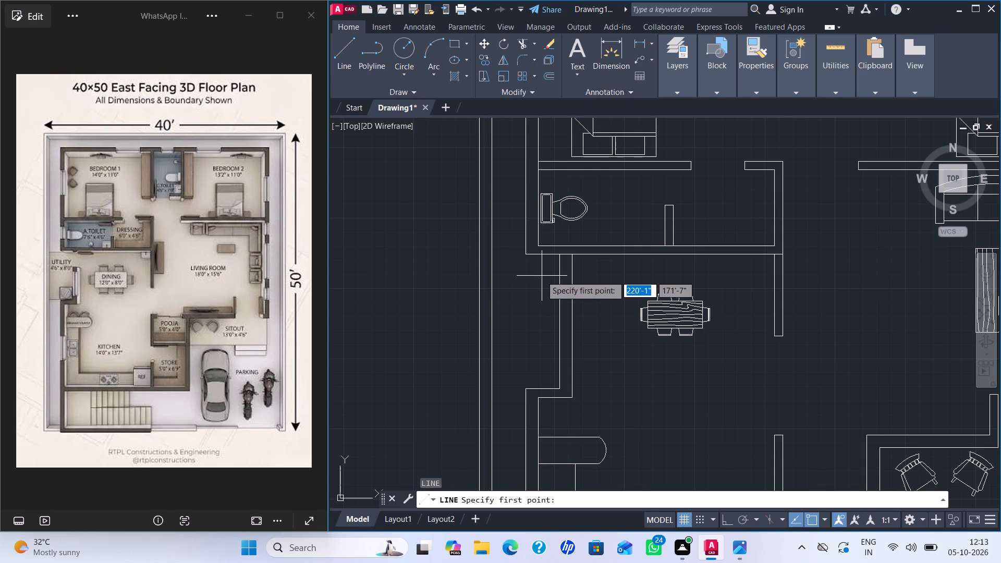
pyautogui.click(529, 257)
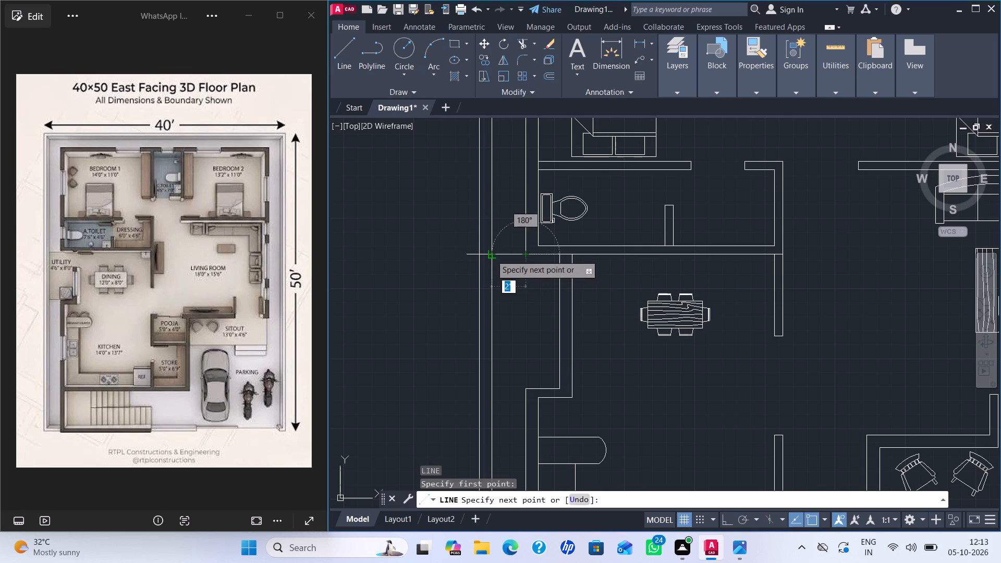
pyautogui.click(491, 255)
pyautogui.press('Escape')
pyautogui.press('Escape')
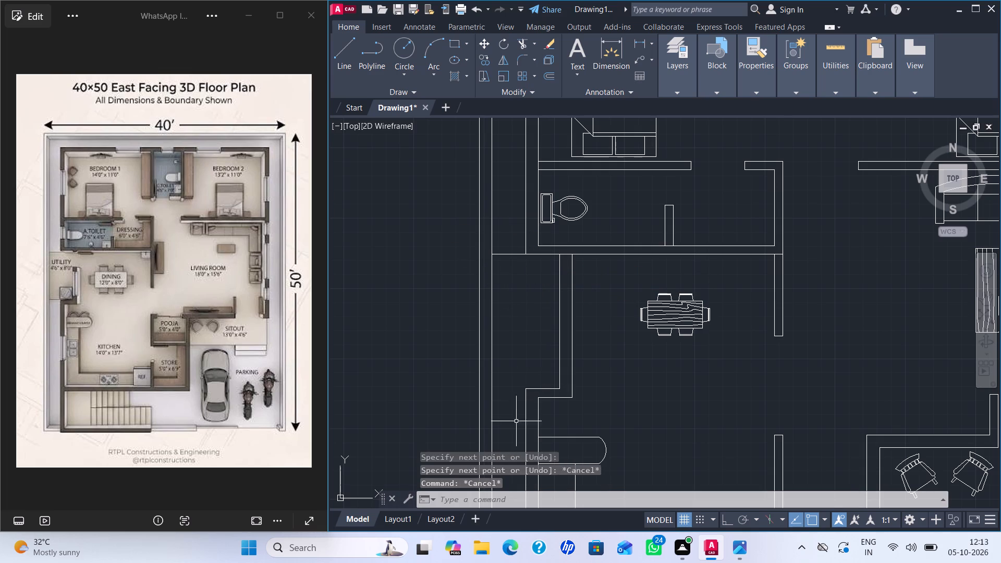
pyautogui.press('Escape')
# Draw a line west from the utility's south wall corner to the inner face of the west compound wall.
pyautogui.press('space')
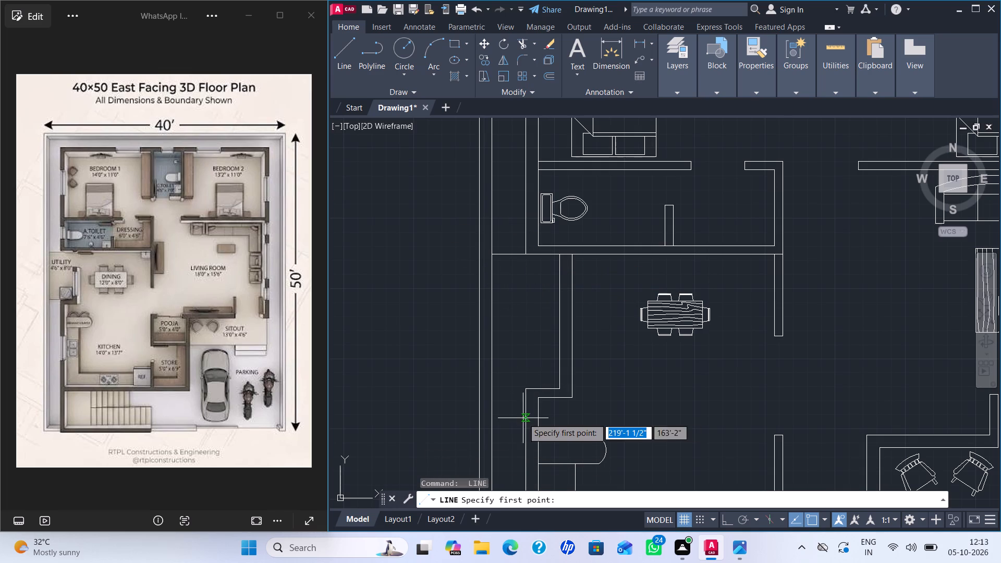
pyautogui.click(523, 387)
pyautogui.click(488, 389)
pyautogui.press('Escape')
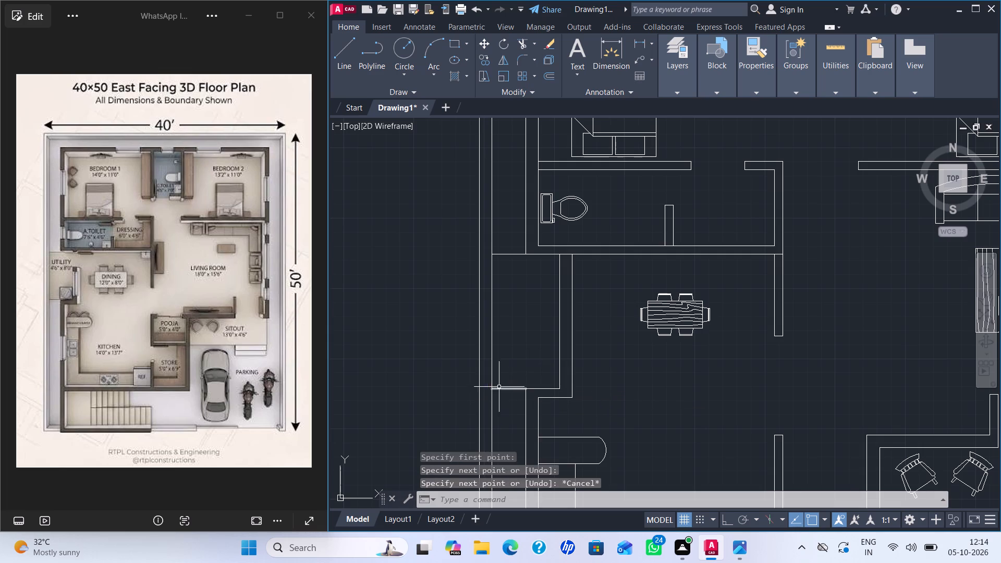
# Draw a short line across the wall between the utility and dining areas, level with the dining table's north side.
pyautogui.moveTo(625, 378); pyautogui.dragTo(611, 422, button='middle')
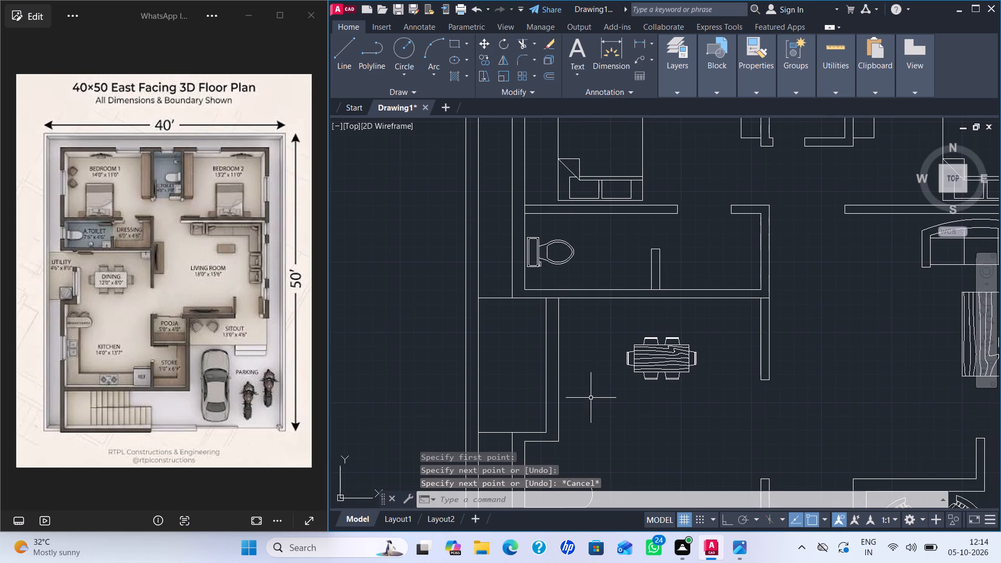
pyautogui.press('l')
pyautogui.press('Return')
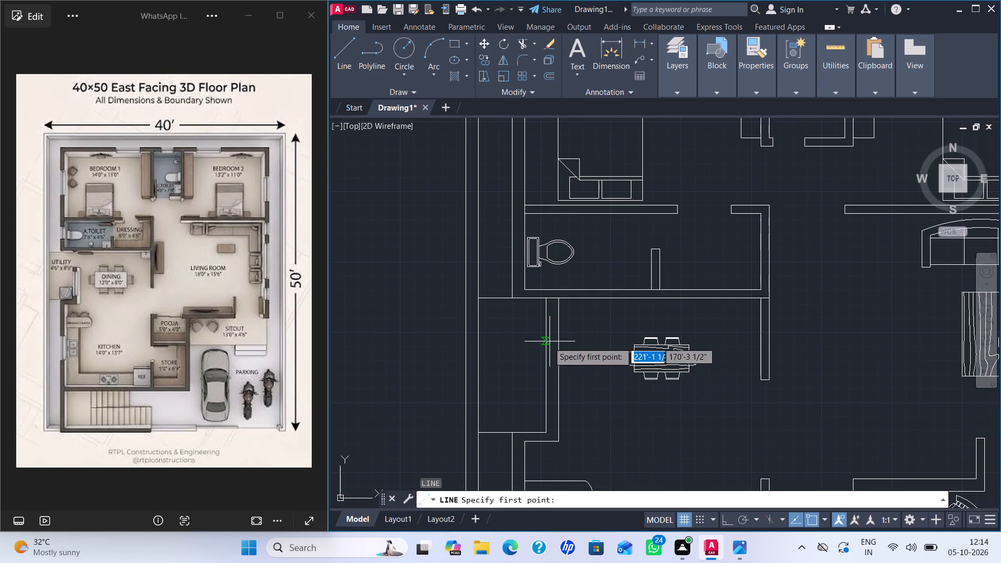
pyautogui.click(545, 345)
pyautogui.click(561, 345)
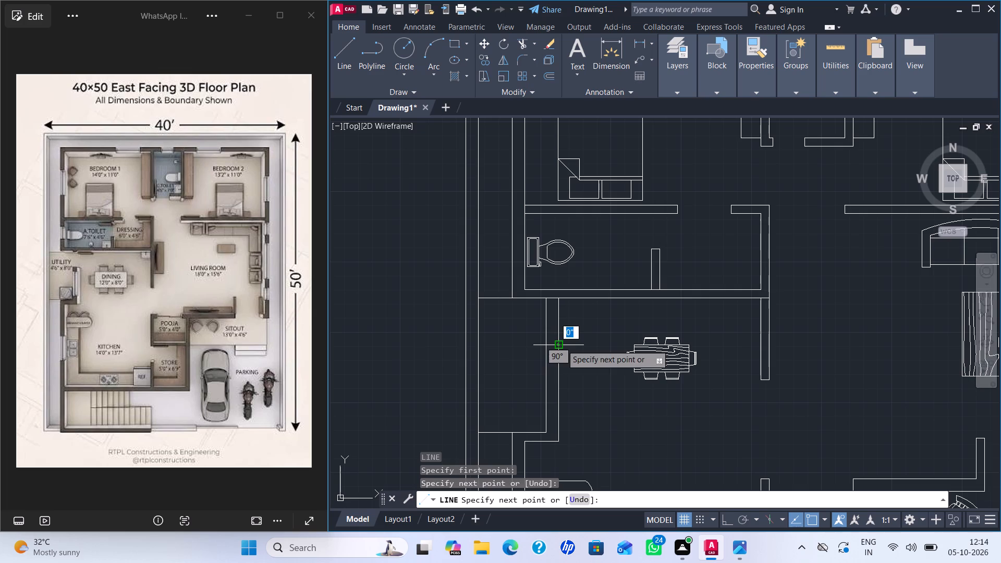
pyautogui.press('Escape')
# Trim both lines of the utility–dining wall between the short cross line and the attached toilet's south wall to form an opening.
pyautogui.press('t')
pyautogui.press('r')
pyautogui.press('Return')
pyautogui.moveTo(578, 318); pyautogui.dragTo(525, 330)
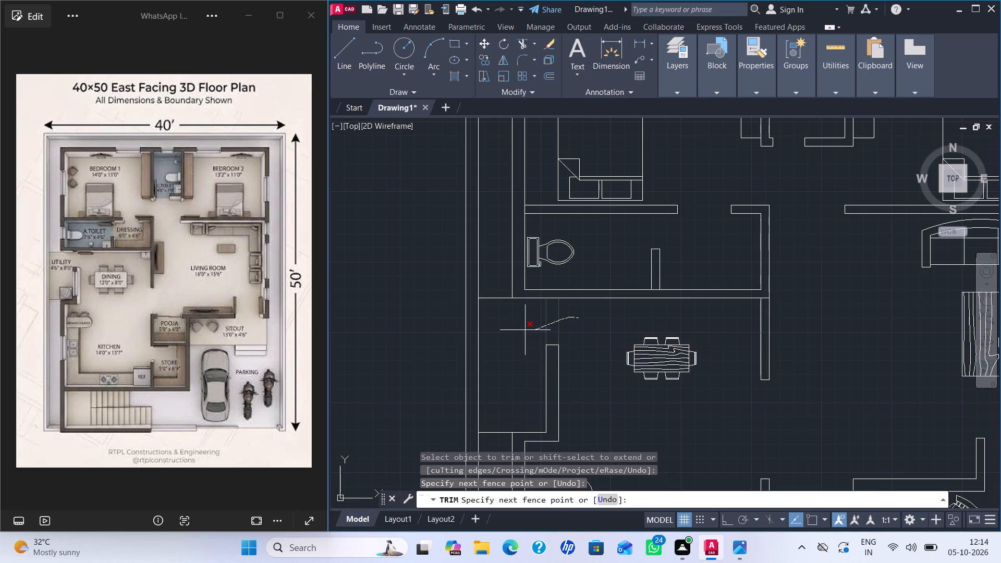
pyautogui.moveTo(525, 330); pyautogui.dragTo(524, 331)
pyautogui.scroll(-1, 603, 372)
pyautogui.moveTo(617, 409); pyautogui.dragTo(538, 382, button='middle')
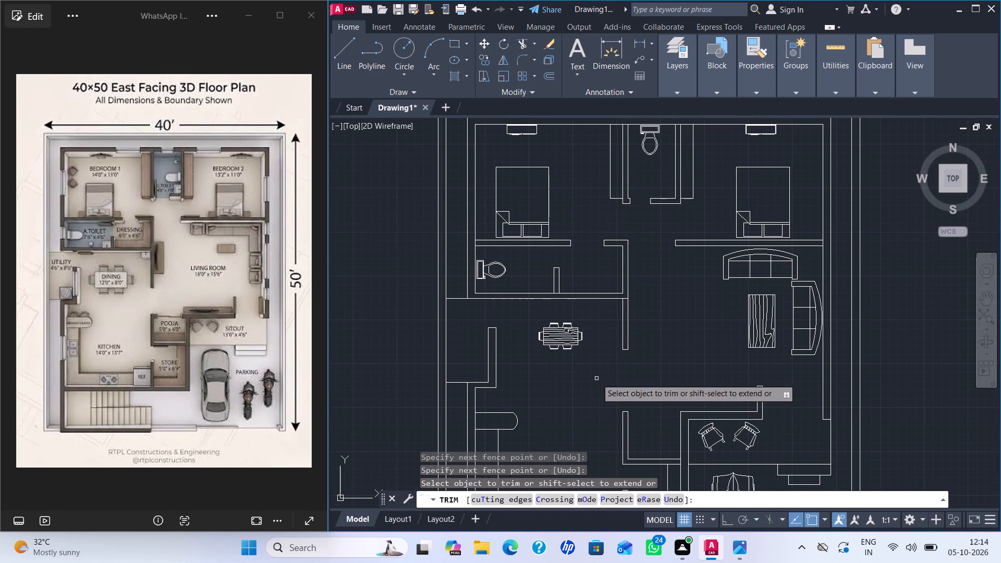
pyautogui.press('Escape')
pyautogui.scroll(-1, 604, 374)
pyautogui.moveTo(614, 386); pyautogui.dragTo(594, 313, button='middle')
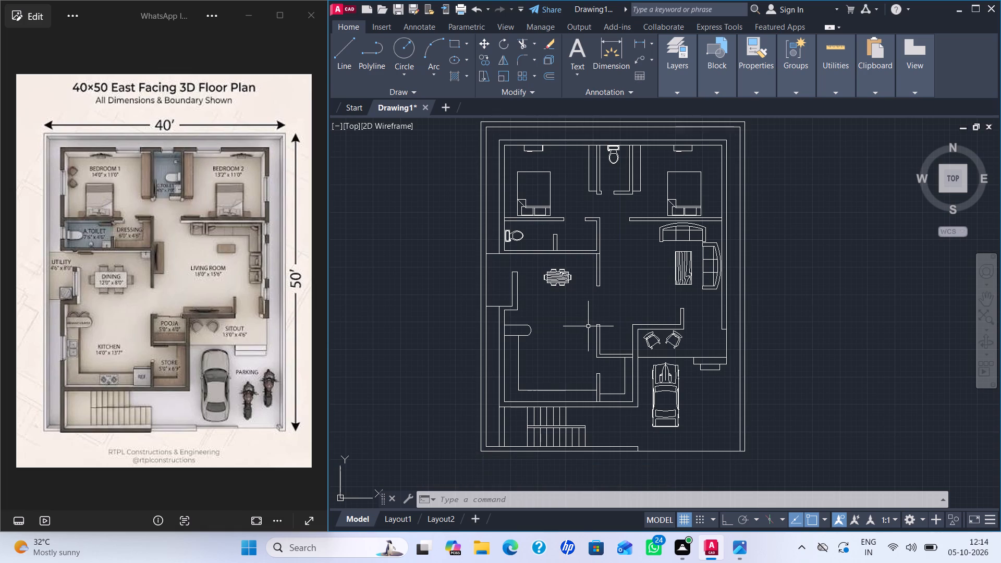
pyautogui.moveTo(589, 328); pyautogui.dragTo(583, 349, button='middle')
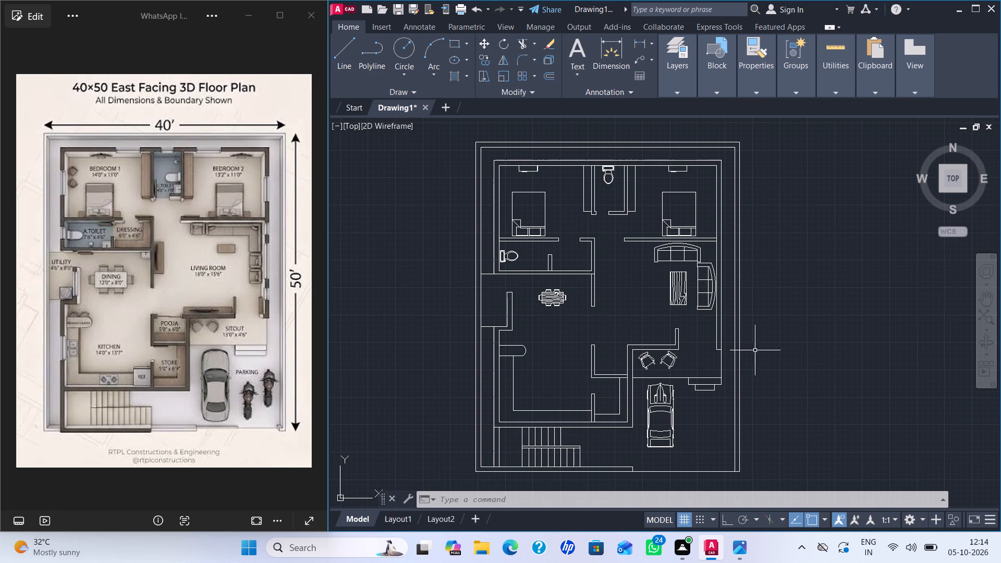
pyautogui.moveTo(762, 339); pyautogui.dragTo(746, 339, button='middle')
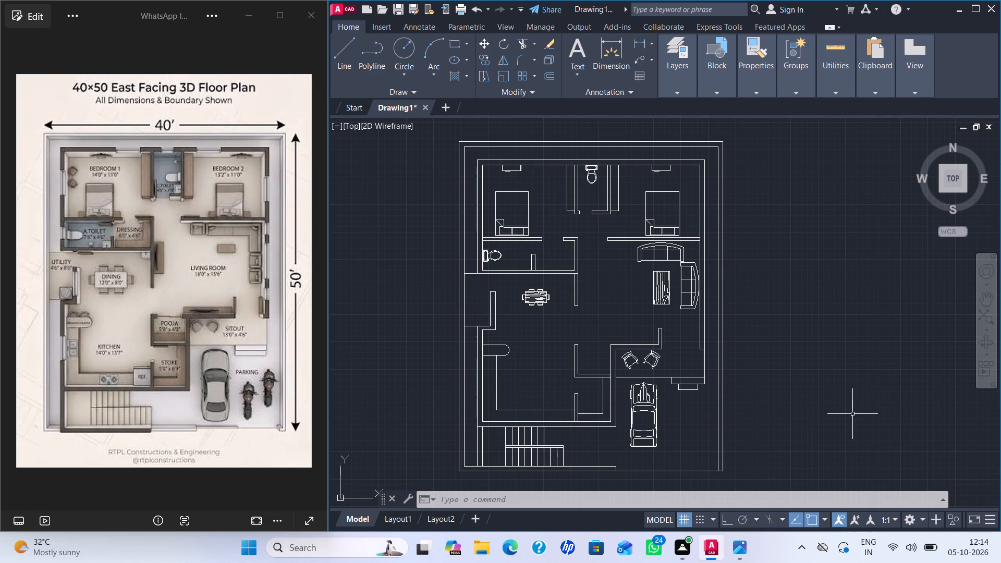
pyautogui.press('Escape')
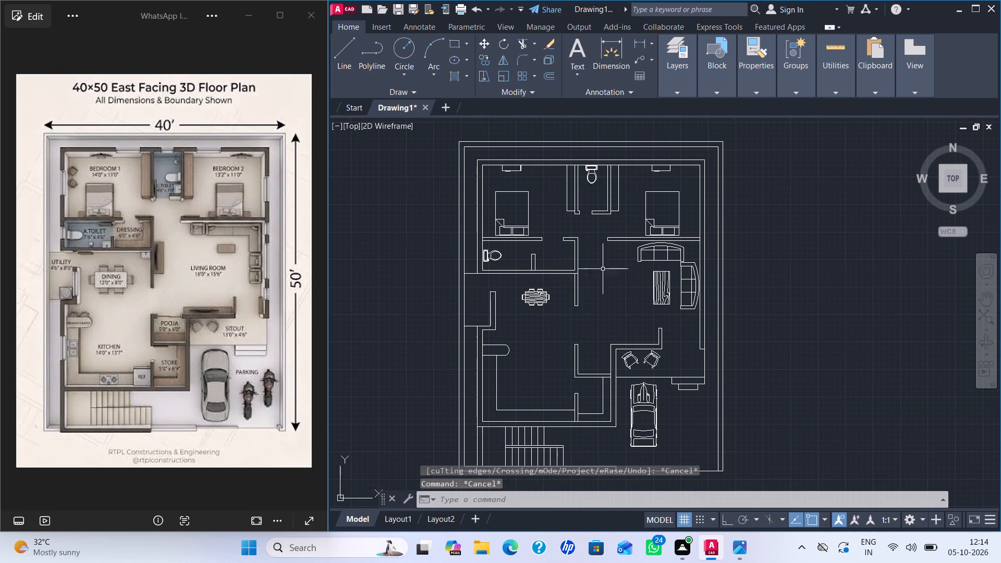
# Add a single-line text label BEDROOM-1 at 0° rotation just north of the bed in the northwest bedroom.
pyautogui.scroll(1, 560, 239)
pyautogui.moveTo(575, 268); pyautogui.dragTo(617, 344, button='middle')
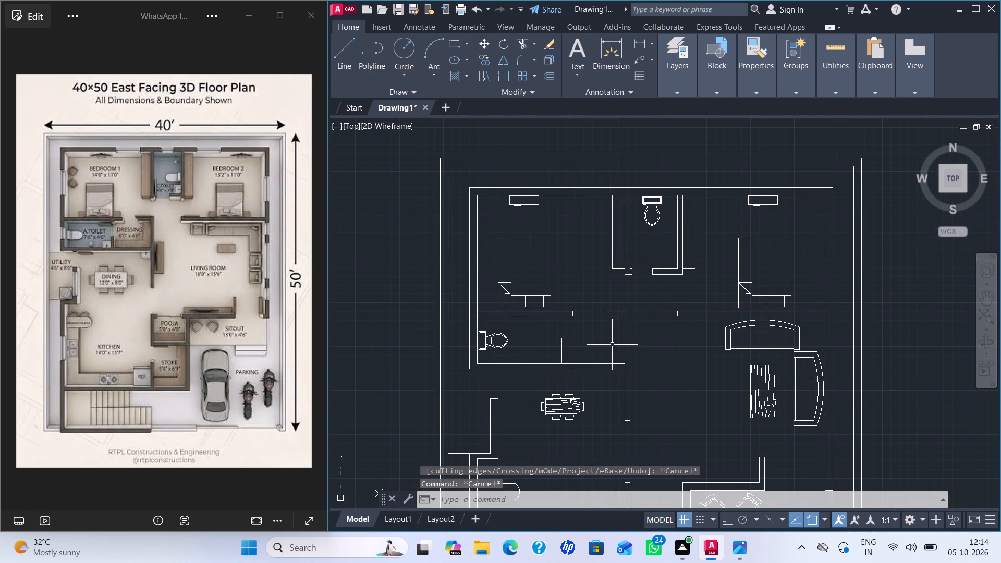
pyautogui.press('d')
pyautogui.press('t')
pyautogui.press('Return')
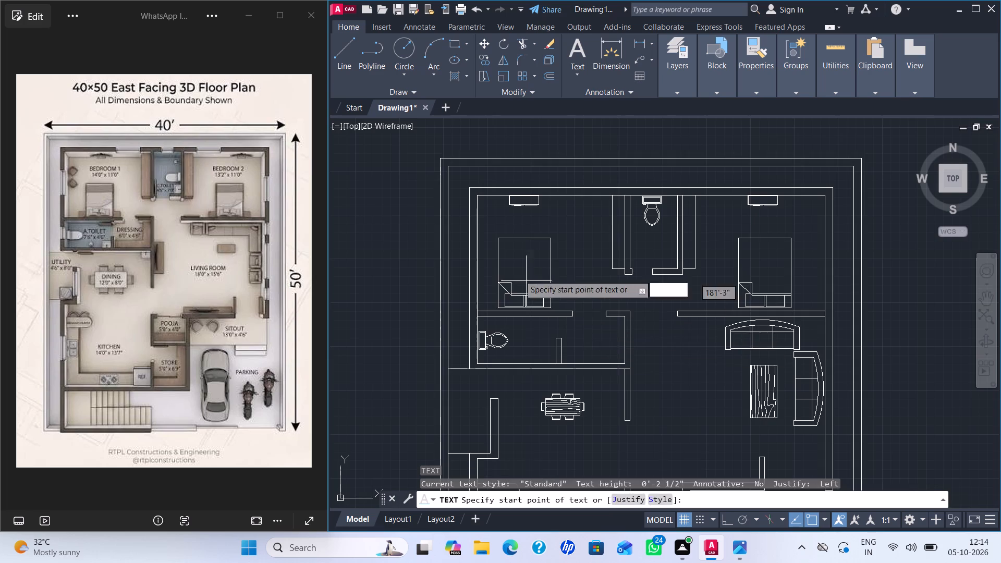
pyautogui.scroll(1, 506, 229)
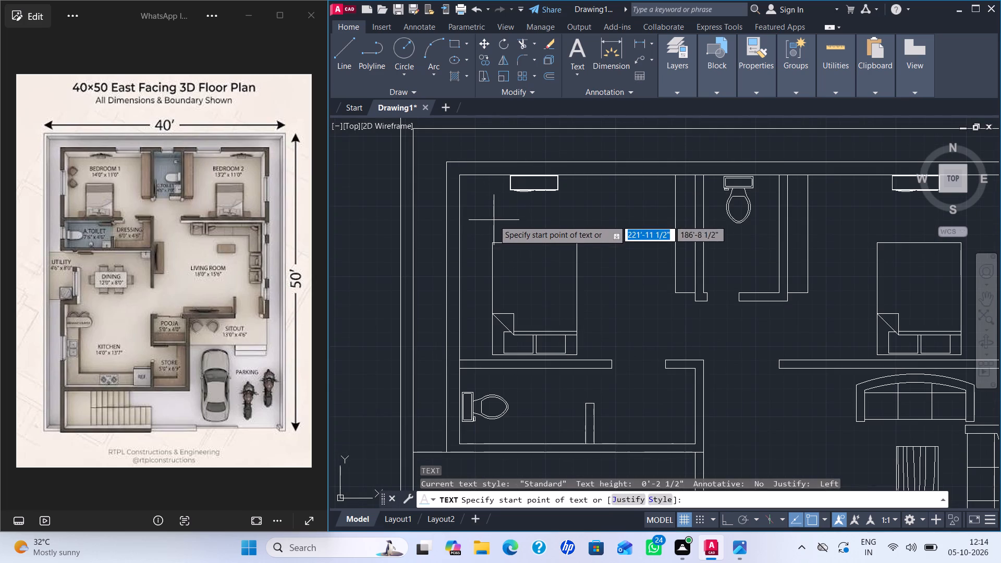
pyautogui.click(494, 220)
pyautogui.click(494, 211)
pyautogui.press('Return')
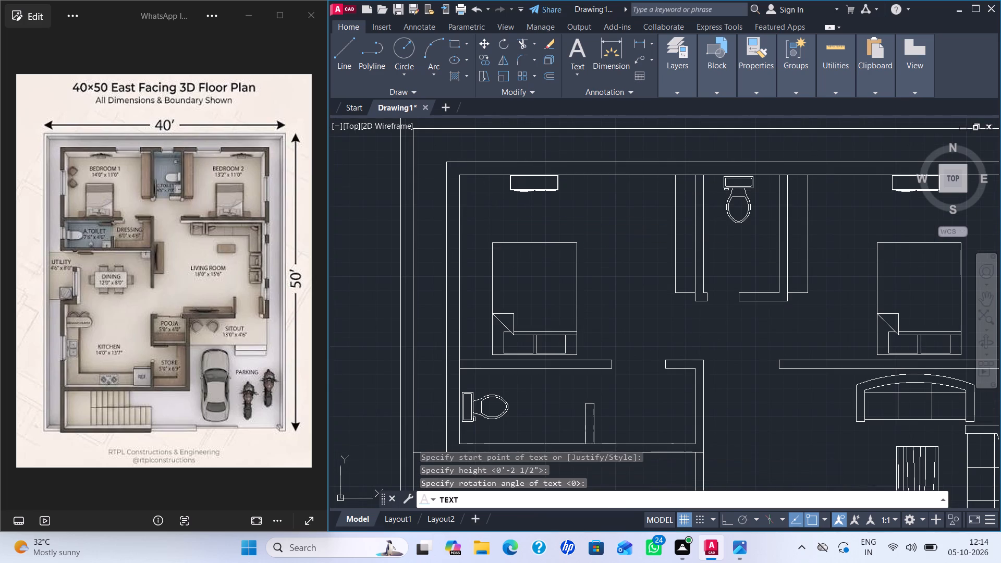
pyautogui.moveTo(546, 219); pyautogui.dragTo(540, 269, button='middle')
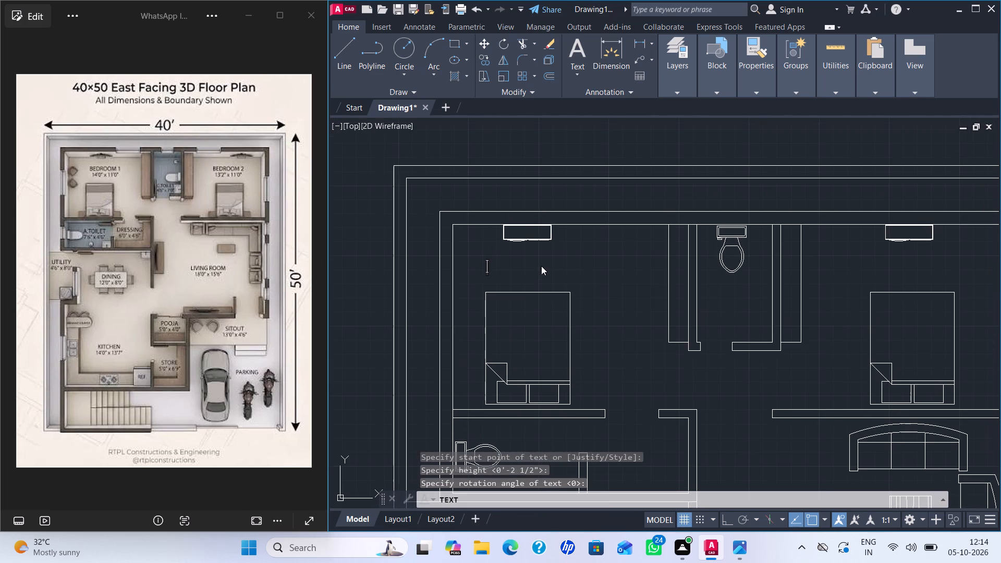
pyautogui.write('BE')
pyautogui.write('DROO')
pyautogui.press('m')
pyautogui.press('-')
pyautogui.press('1')
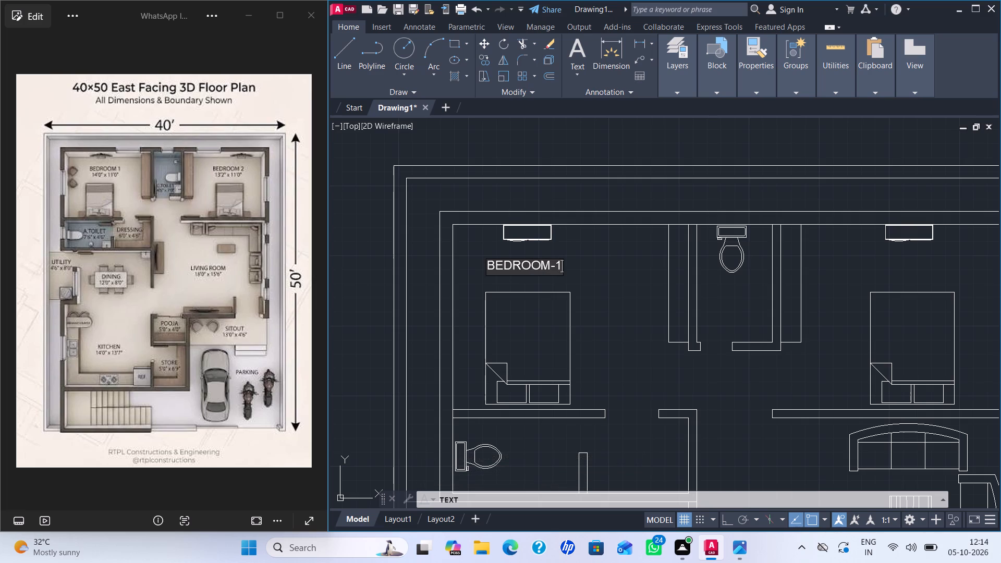
pyautogui.press('Return')
pyautogui.press('Return')
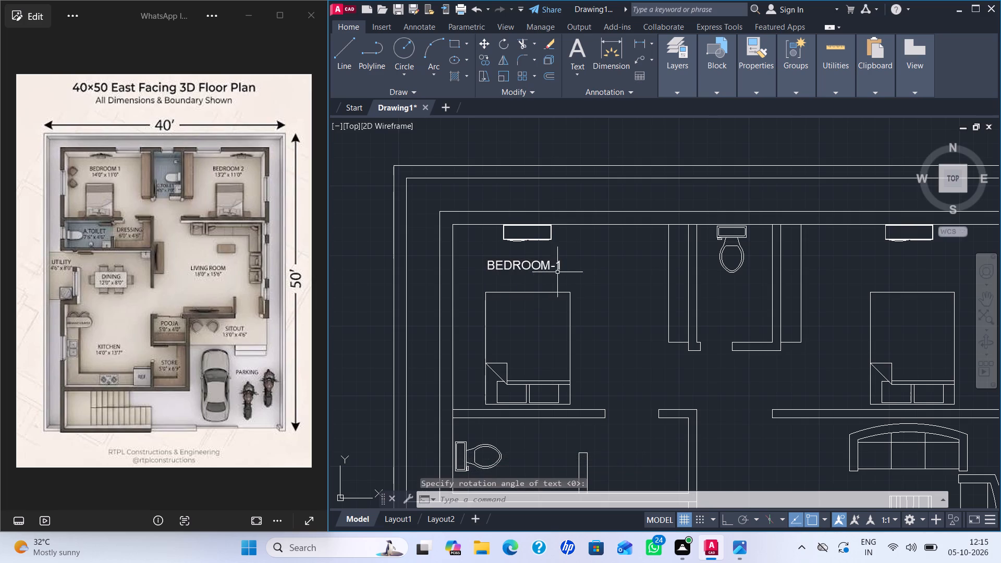
# Copy the BEDROOM-1 label into the common toilet and to just north of the bed in the northeast bedroom.
pyautogui.click(538, 267)
pyautogui.press('c')
pyautogui.press('o')
pyautogui.press('Return')
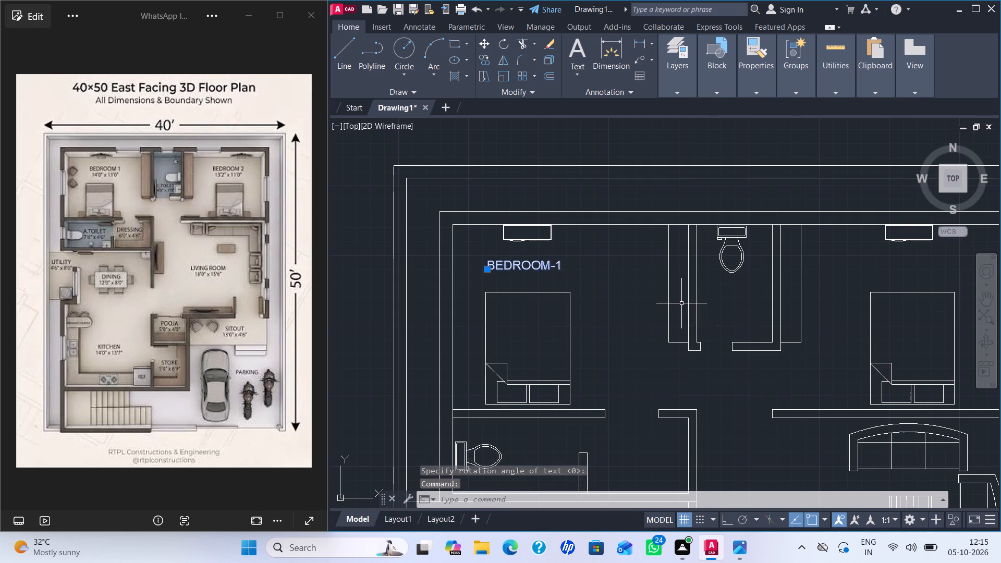
pyautogui.click(491, 271)
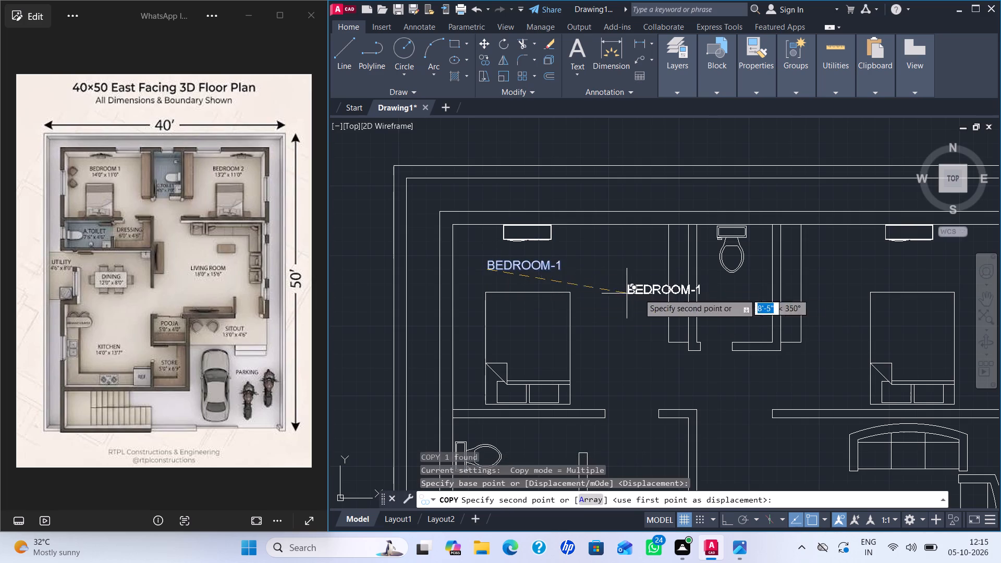
pyautogui.scroll(2, 702, 312)
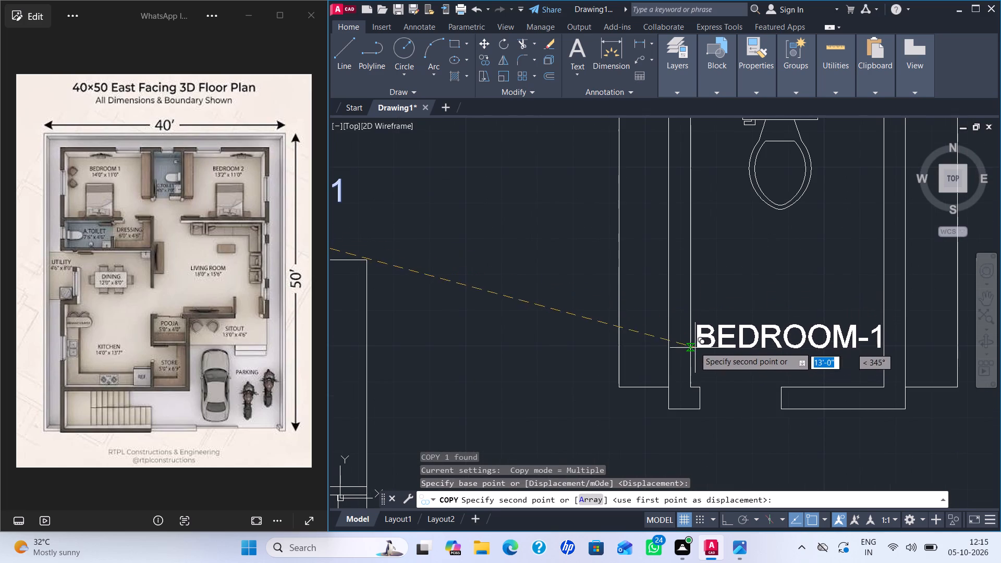
pyautogui.click(695, 332)
pyautogui.scroll(-2, 739, 343)
pyautogui.moveTo(689, 333); pyautogui.dragTo(541, 311, button='middle')
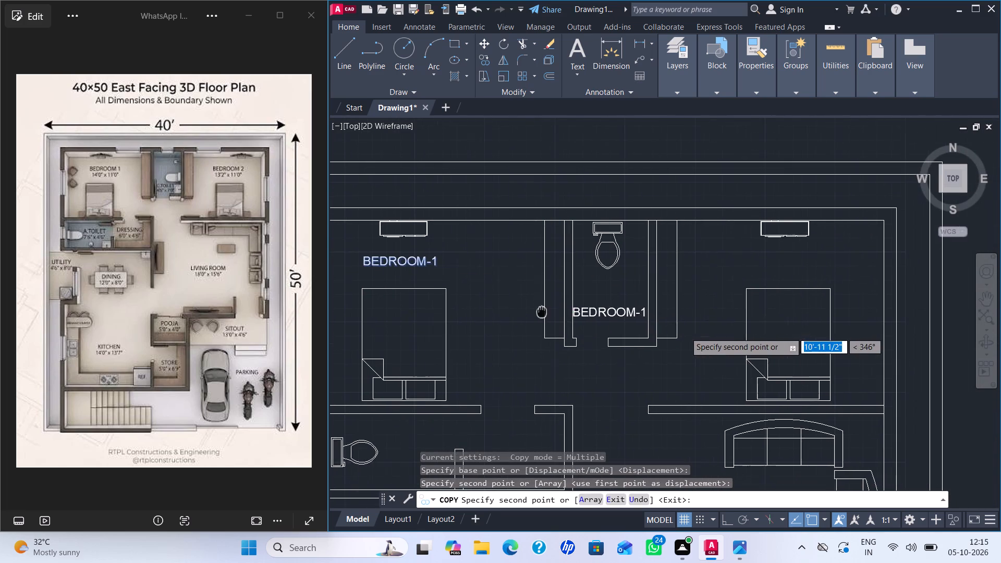
pyautogui.moveTo(541, 311); pyautogui.dragTo(540, 311, button='middle')
pyautogui.click(753, 266)
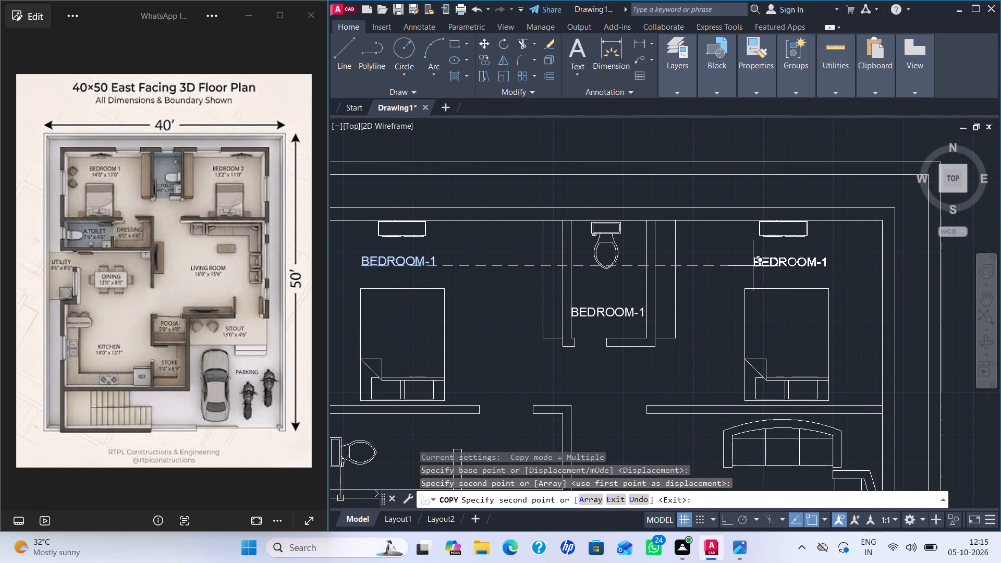
# Place further copies of the label south of the living room's coffee table, below the dining table and in the utility.
pyautogui.moveTo(733, 334); pyautogui.dragTo(724, 222, button='middle')
pyautogui.moveTo(729, 338); pyautogui.dragTo(718, 215, button='middle')
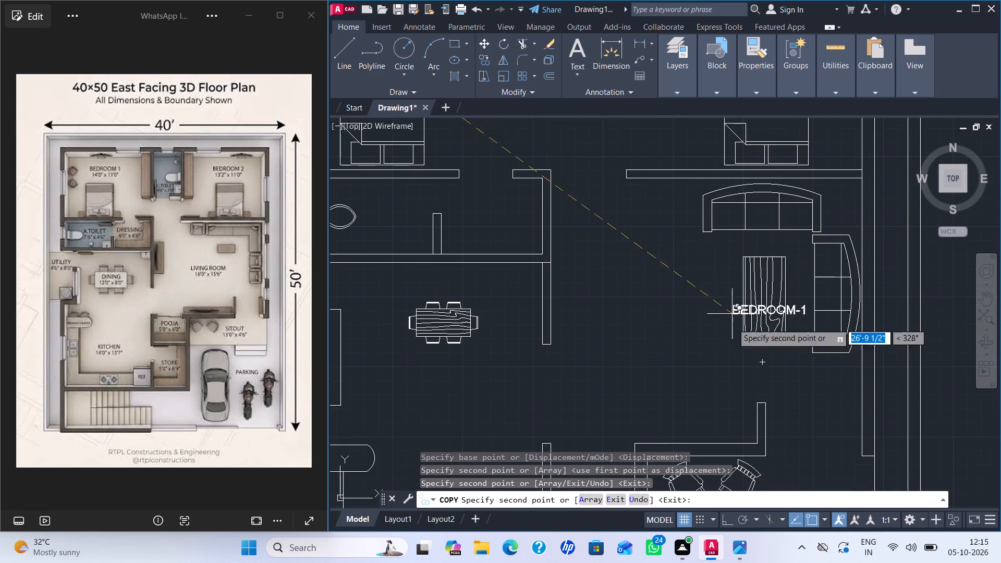
pyautogui.click(733, 362)
pyautogui.moveTo(615, 371); pyautogui.dragTo(772, 356, button='middle')
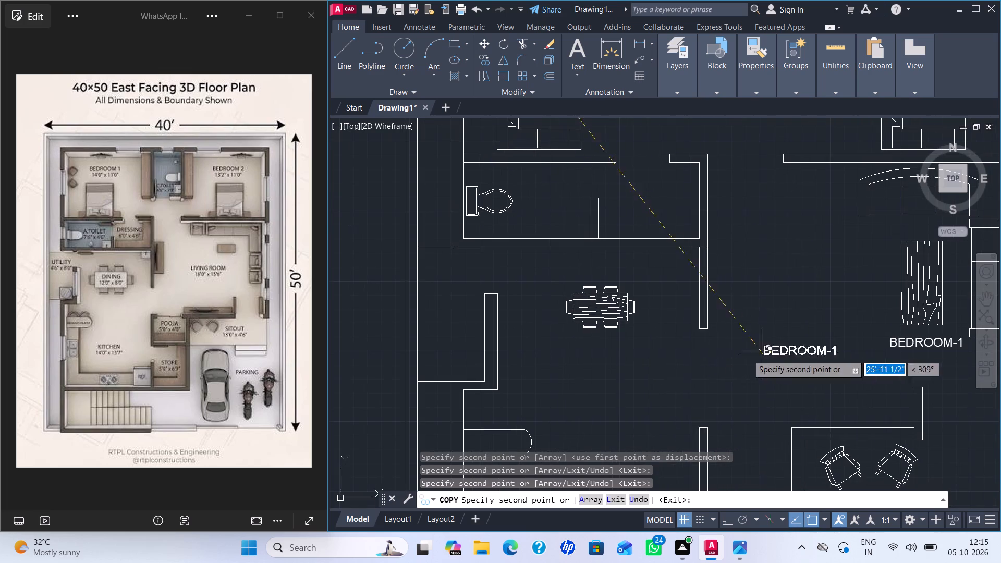
pyautogui.click(570, 345)
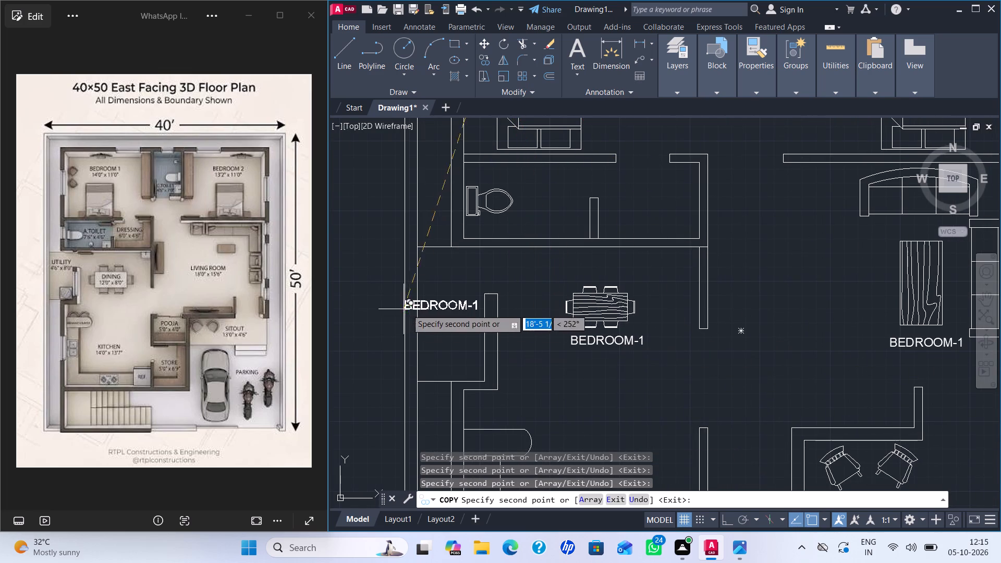
pyautogui.click(422, 327)
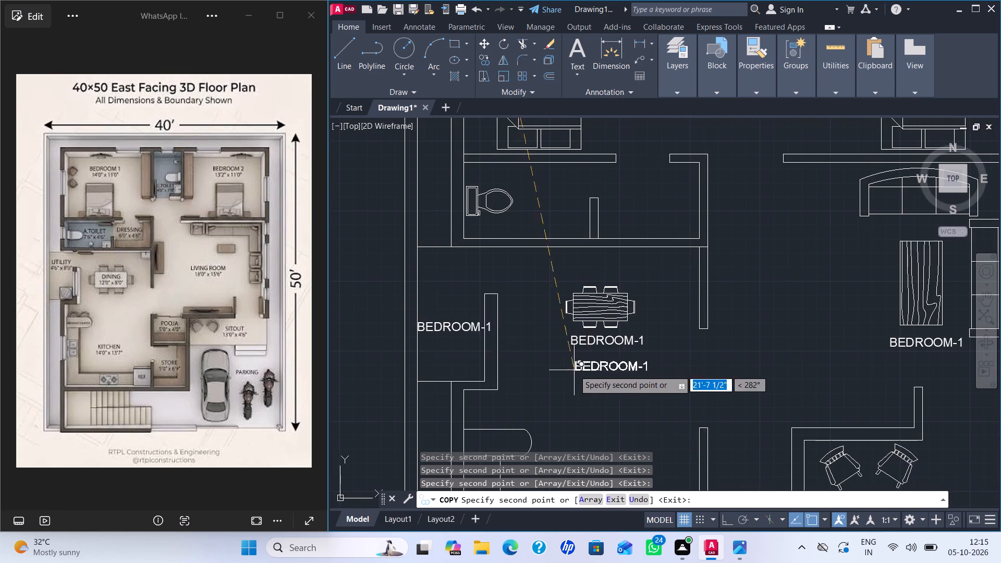
# Place further copies of the label in the kitchen, below the sitout chairs, beside the parked car and east of the staircase.
pyautogui.scroll(-1, 574, 370)
pyautogui.moveTo(590, 379); pyautogui.dragTo(549, 208, button='middle')
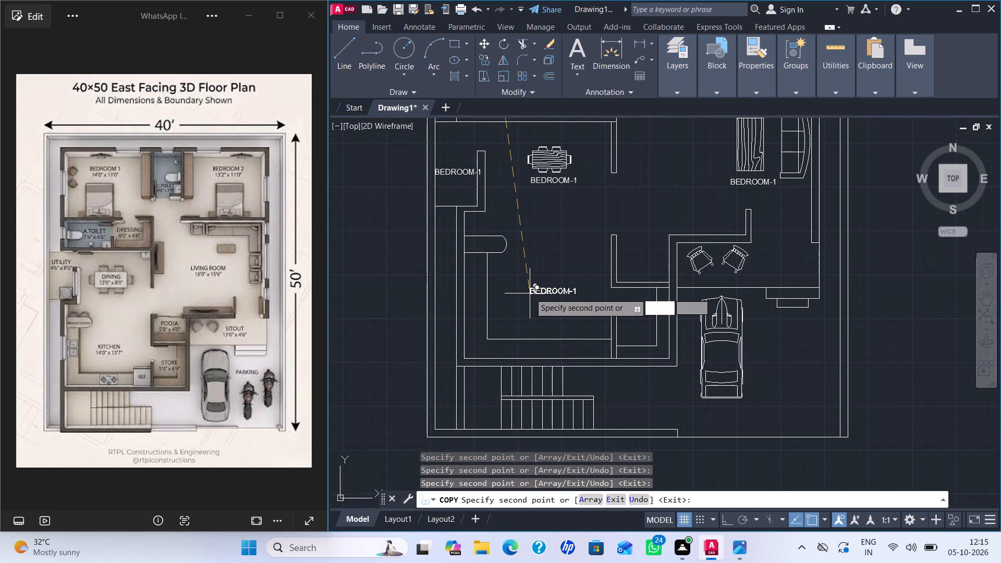
pyautogui.click(530, 292)
pyautogui.scroll(2, 754, 271)
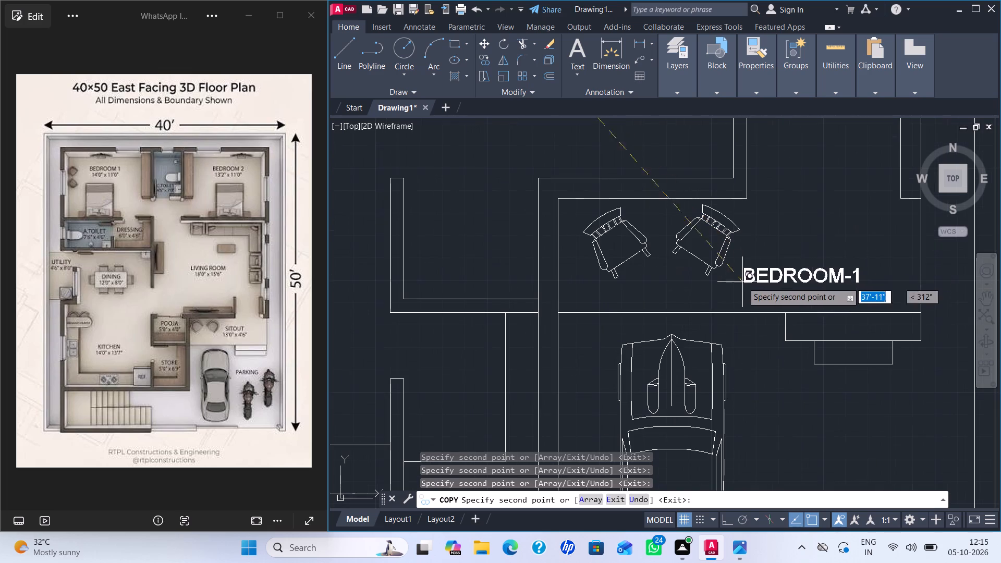
pyautogui.click(608, 302)
pyautogui.scroll(-2, 737, 366)
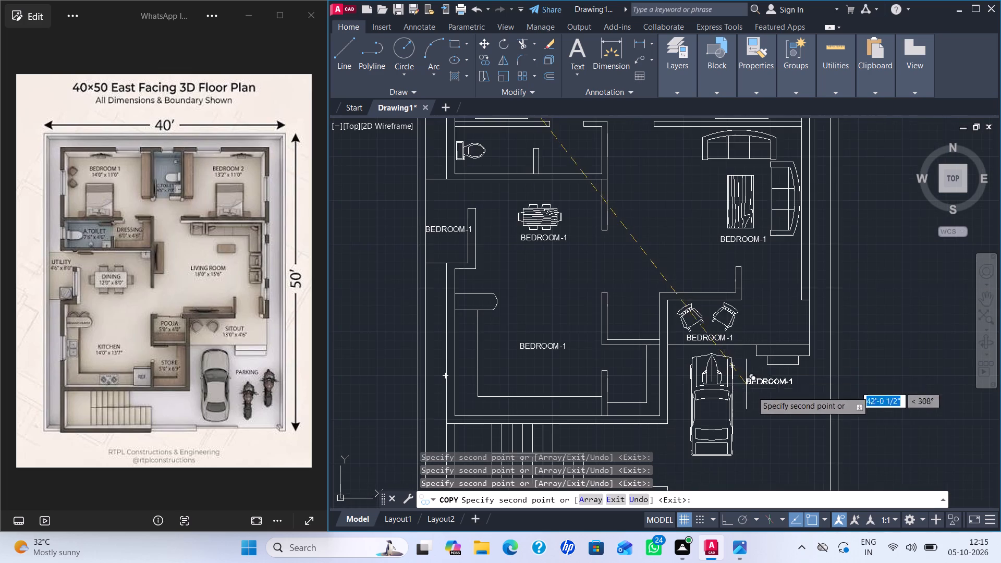
pyautogui.moveTo(754, 385); pyautogui.dragTo(697, 261, button='middle')
pyautogui.click(691, 288)
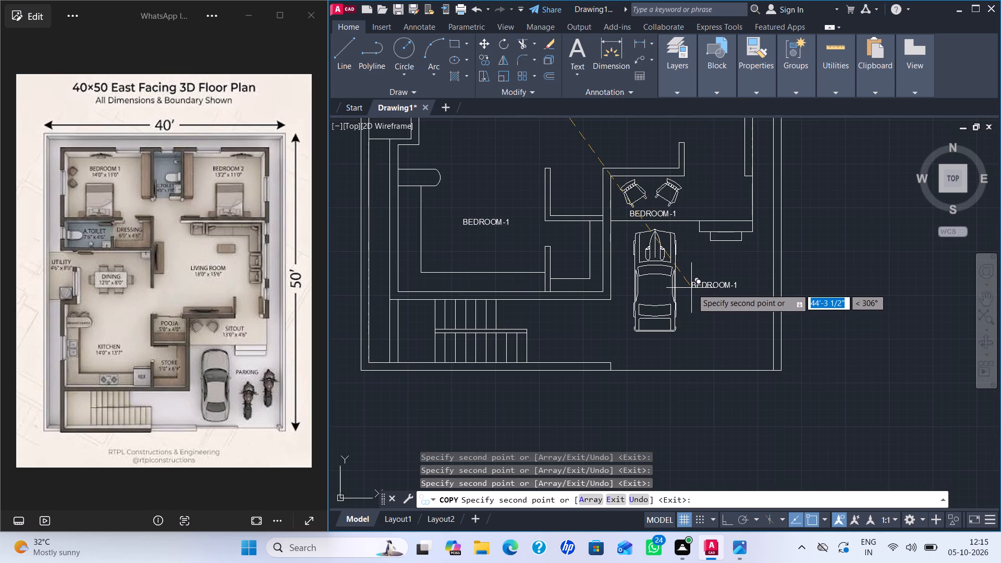
pyautogui.click(541, 330)
# Place the last copies of the label in the store and the pooja room, and finish copying.
pyautogui.scroll(2, 560, 244)
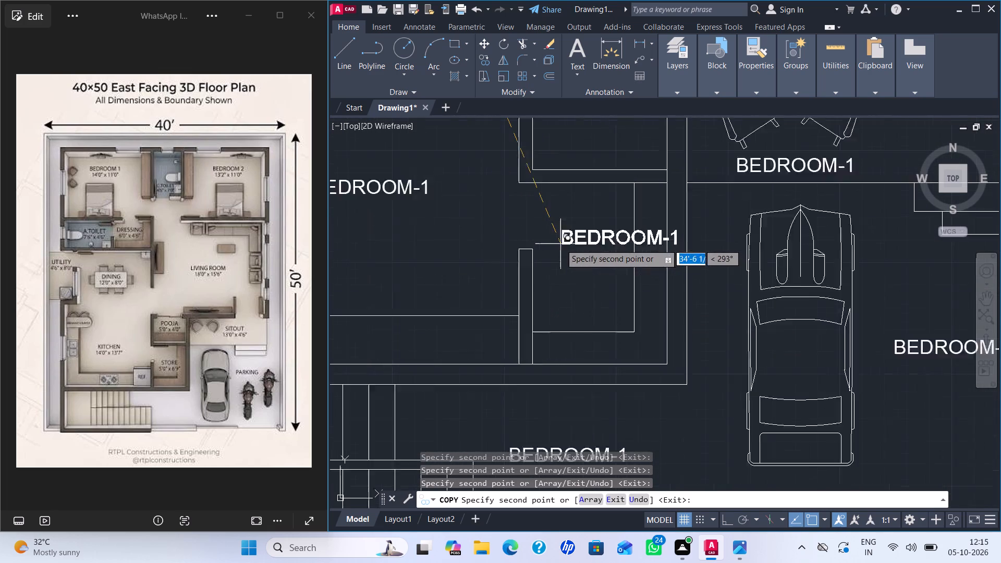
pyautogui.scroll(1, 560, 244)
pyautogui.click(527, 319)
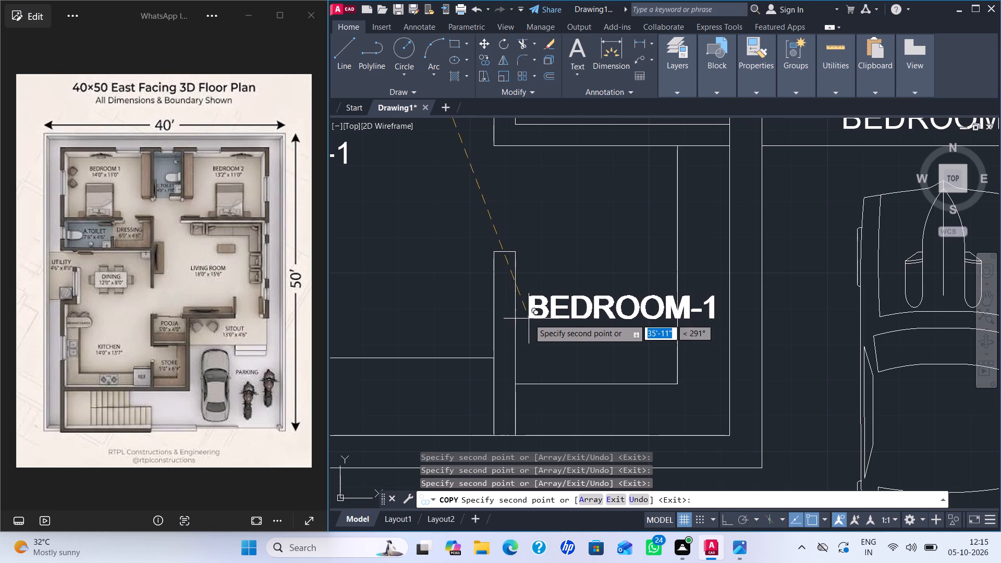
pyautogui.moveTo(565, 262); pyautogui.dragTo(550, 370, button='middle')
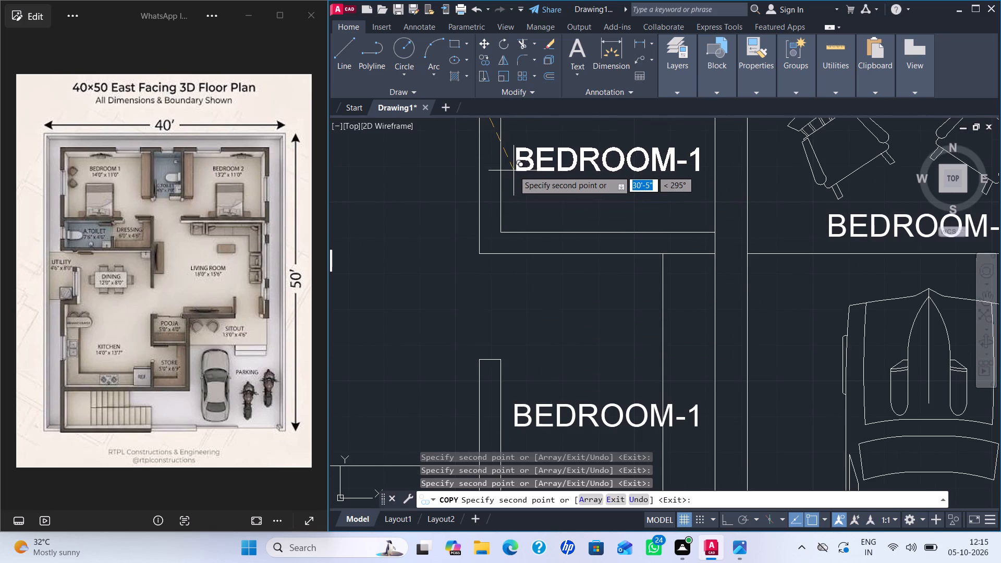
pyautogui.click(514, 170)
pyautogui.press('Escape')
pyautogui.scroll(-2, 565, 207)
pyautogui.scroll(-2, 638, 281)
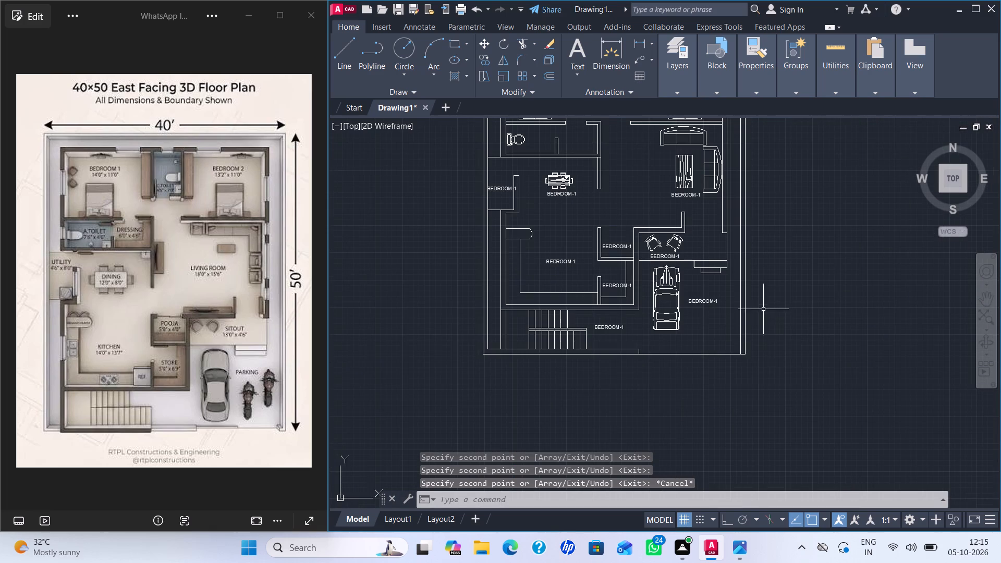
# Change the BEDROOM-1 label in the common toilet between the two bedrooms to TOILET.
pyautogui.moveTo(780, 290); pyautogui.dragTo(770, 388, button='middle')
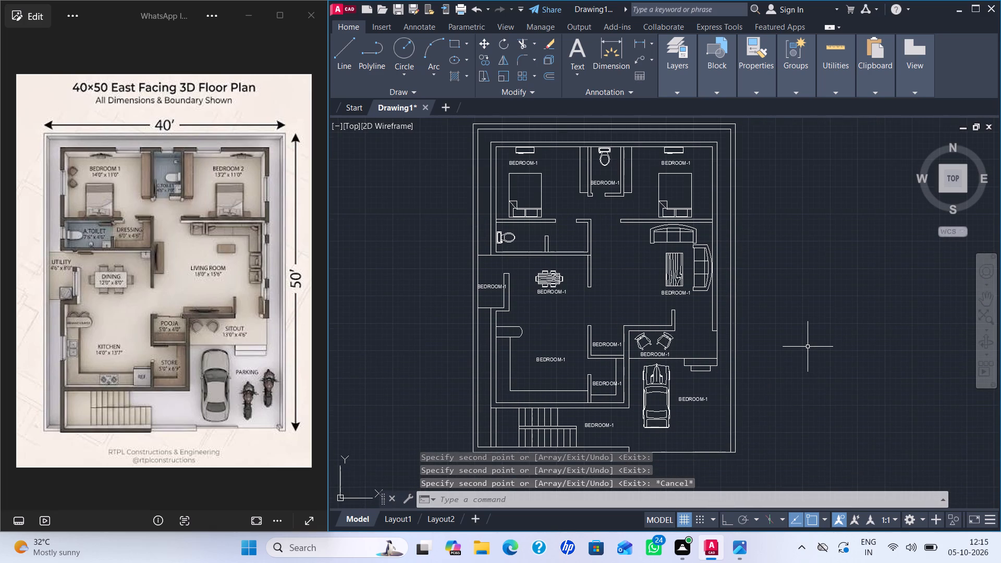
pyautogui.scroll(-1, 807, 347)
pyautogui.scroll(1, 807, 347)
pyautogui.moveTo(805, 349); pyautogui.dragTo(801, 364, button='middle')
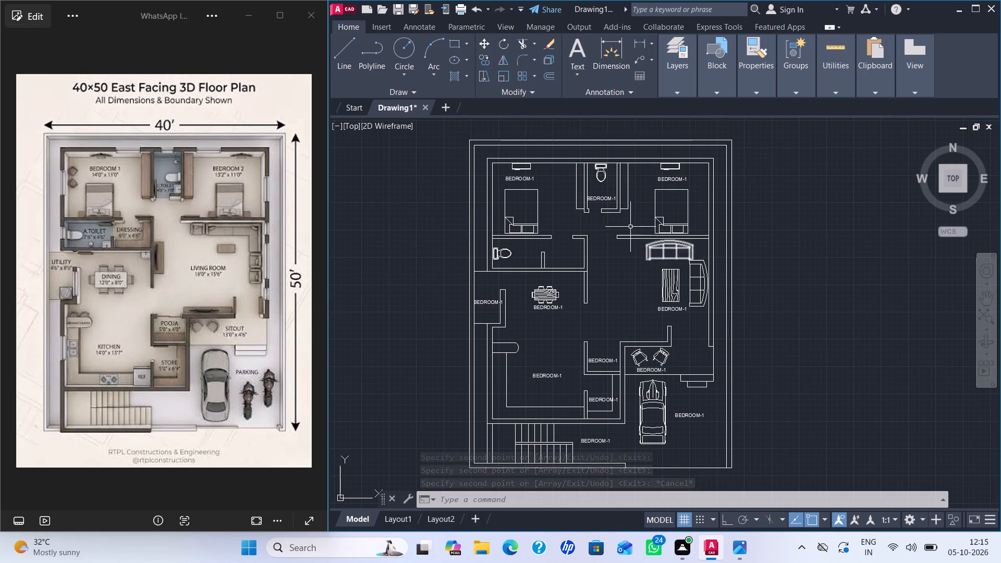
pyautogui.scroll(2, 532, 172)
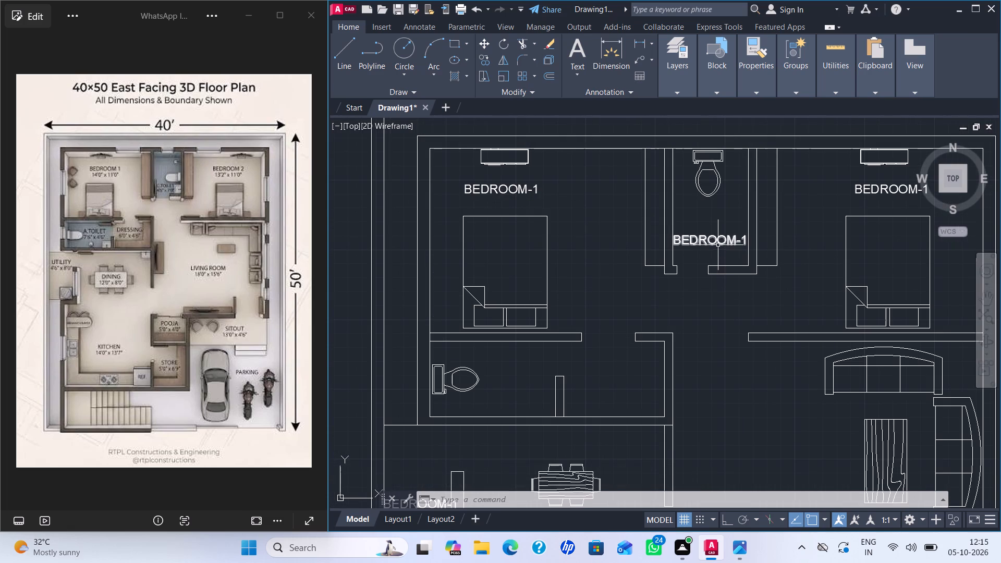
pyautogui.doubleClick(717, 237)
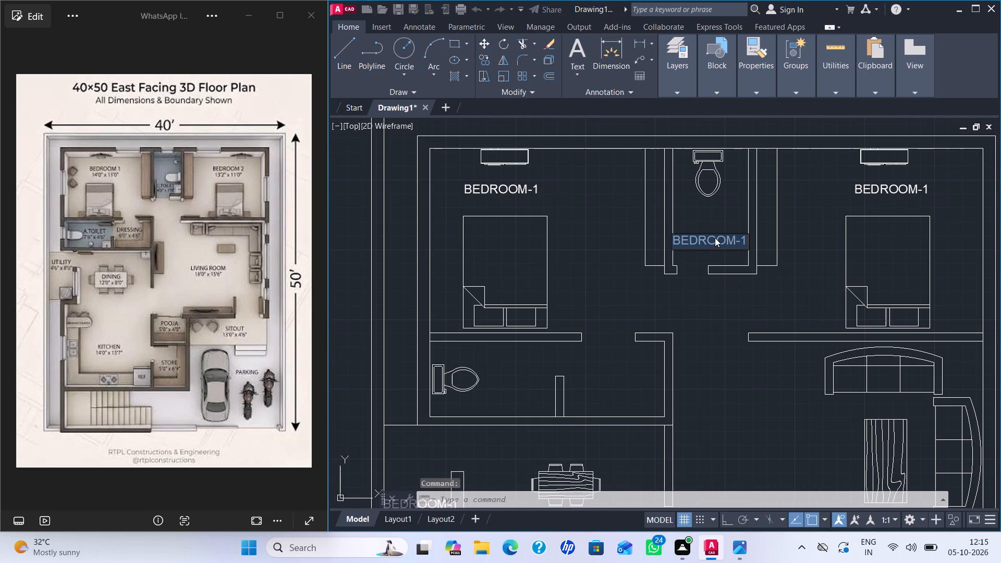
pyautogui.press('t')
pyautogui.write('OIL')
pyautogui.press('e')
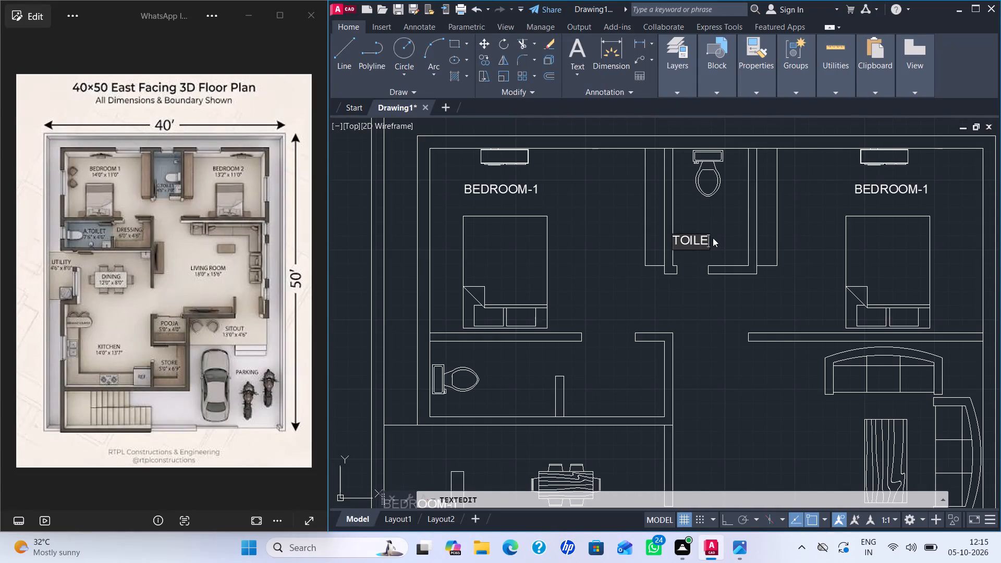
pyautogui.press('t')
pyautogui.press('Return')
# Change the label above the bed in the northeast bedroom to BEDROOM-2.
pyautogui.scroll(-1, 791, 239)
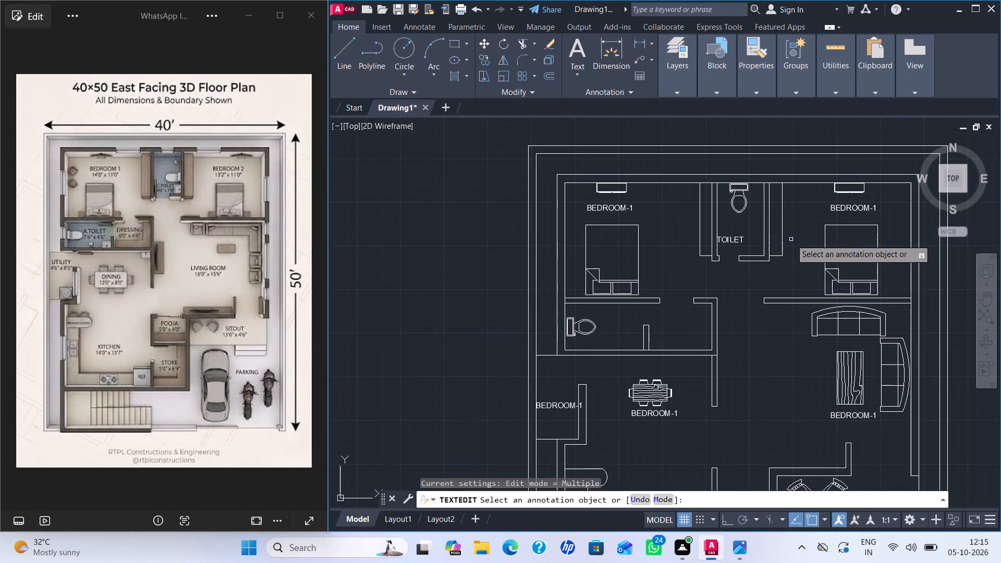
pyautogui.moveTo(778, 239); pyautogui.dragTo(608, 252, button='middle')
pyautogui.doubleClick(705, 218)
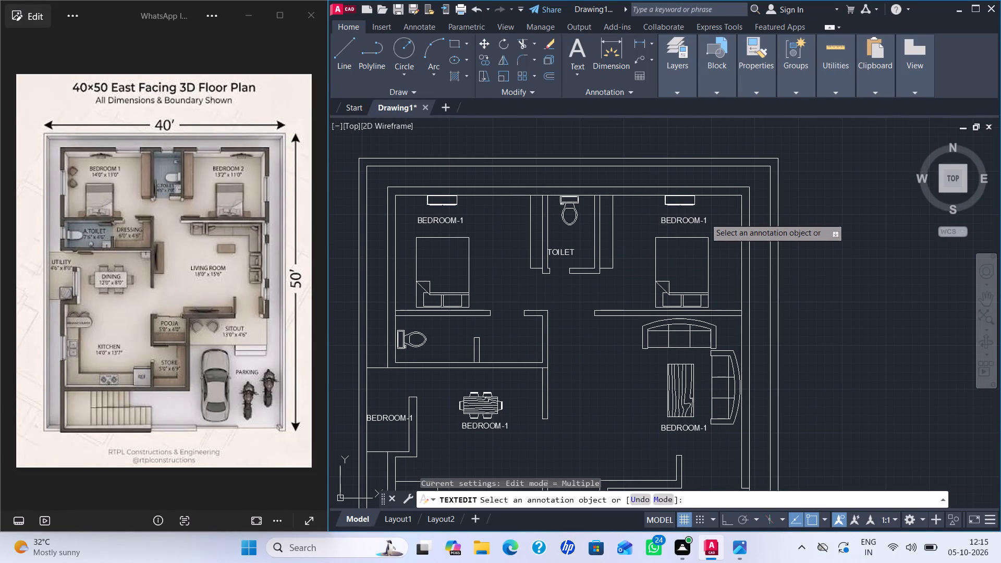
pyautogui.scroll(4, 704, 219)
pyautogui.click(723, 226)
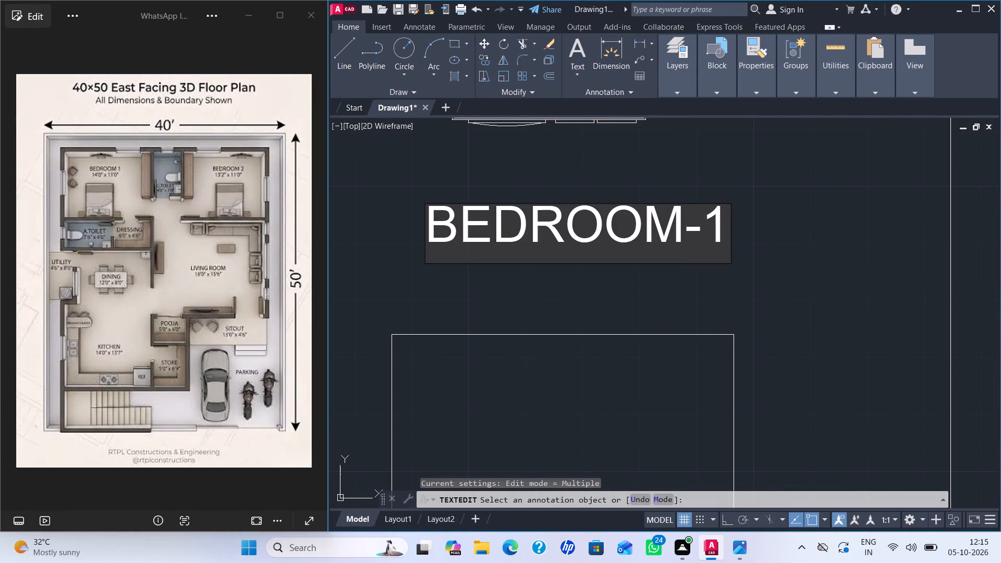
pyautogui.press('BackSpace')
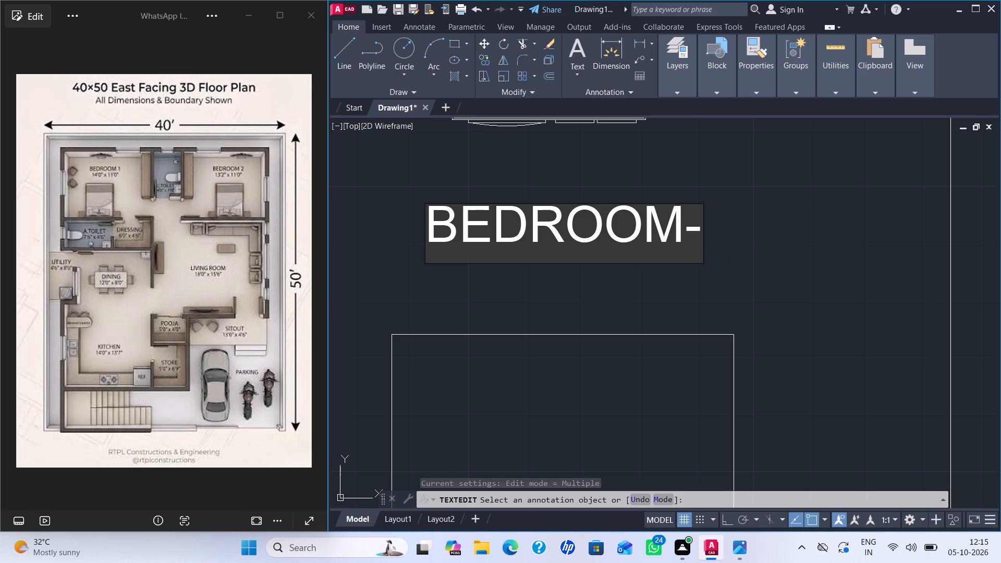
pyautogui.press('2')
pyautogui.press('Return')
# Change the BEDROOM-1 label south of the living room's coffee table to LIVING.
pyautogui.scroll(-3, 718, 237)
pyautogui.scroll(-1, 764, 314)
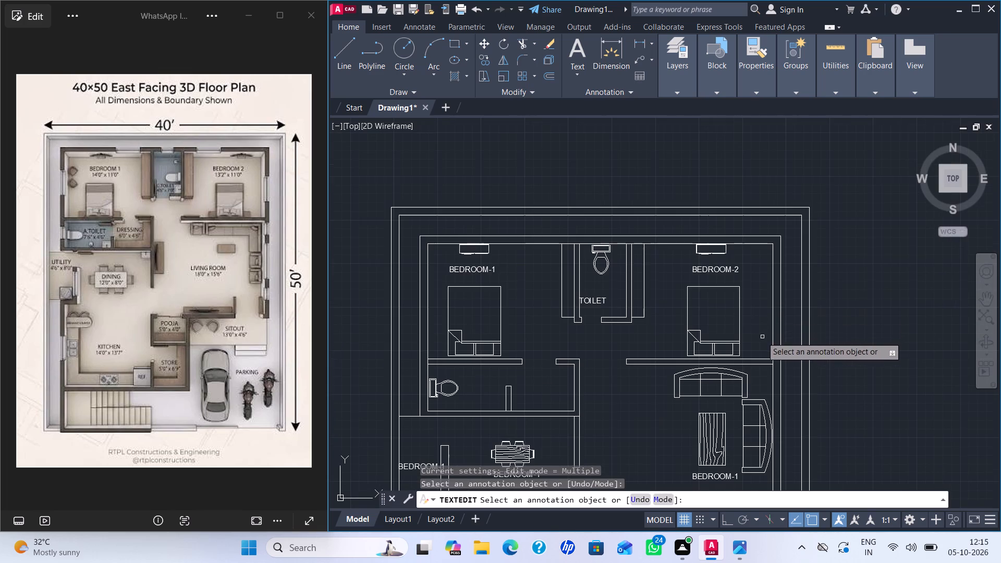
pyautogui.moveTo(753, 323); pyautogui.dragTo(753, 204, button='middle')
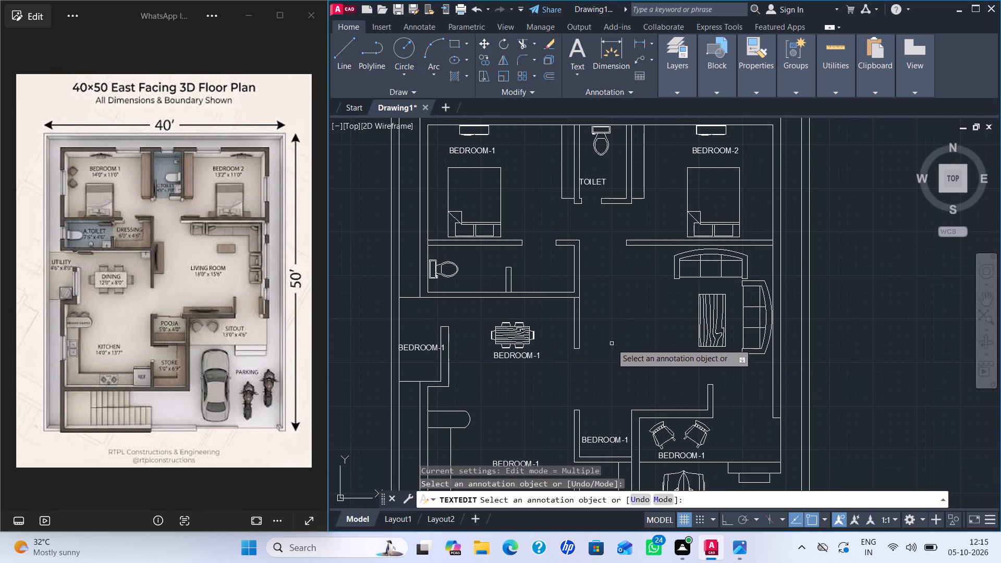
pyautogui.moveTo(612, 344); pyautogui.dragTo(634, 326, button='middle')
pyautogui.moveTo(713, 365); pyautogui.dragTo(665, 335, button='middle')
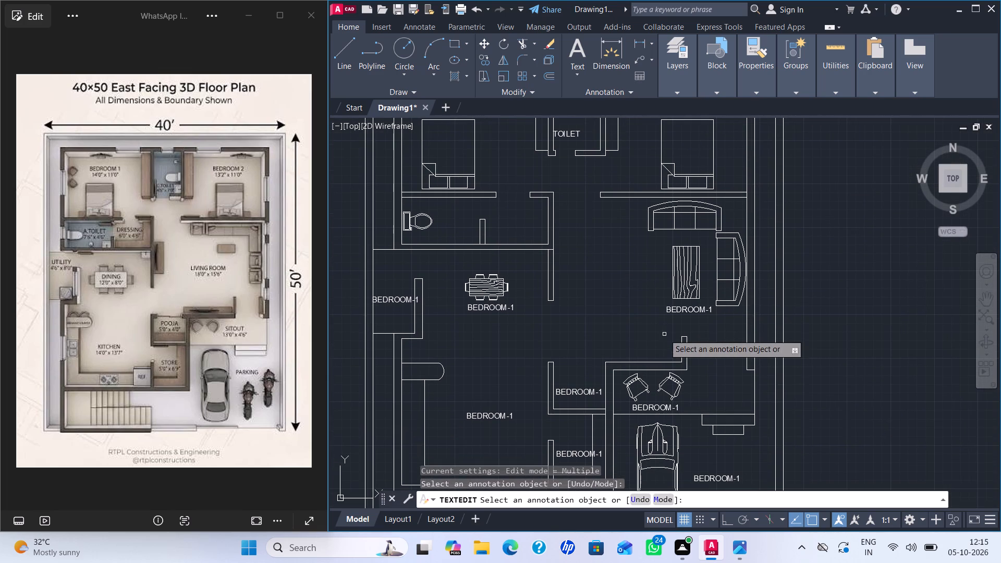
pyautogui.doubleClick(699, 309)
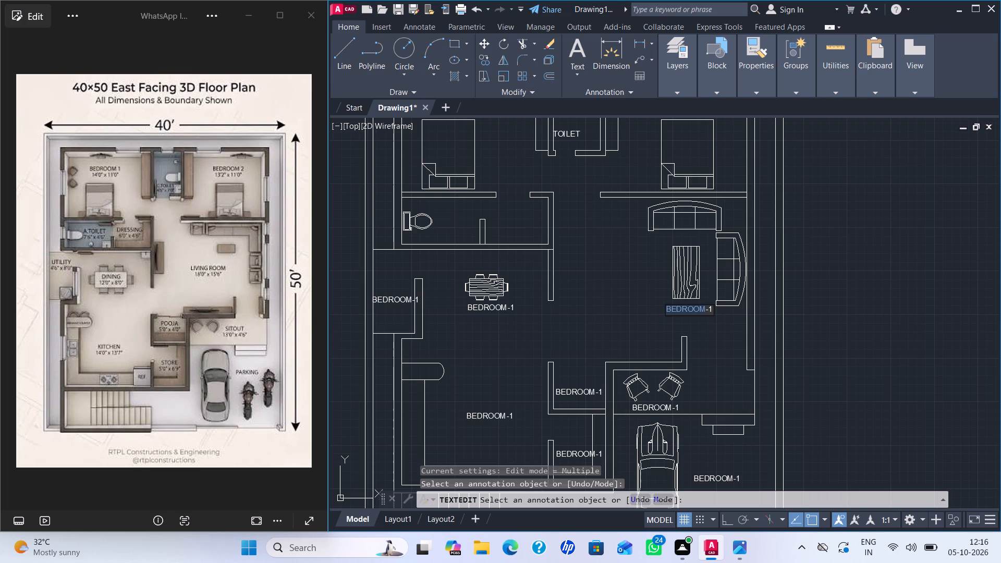
pyautogui.write('LIVING')
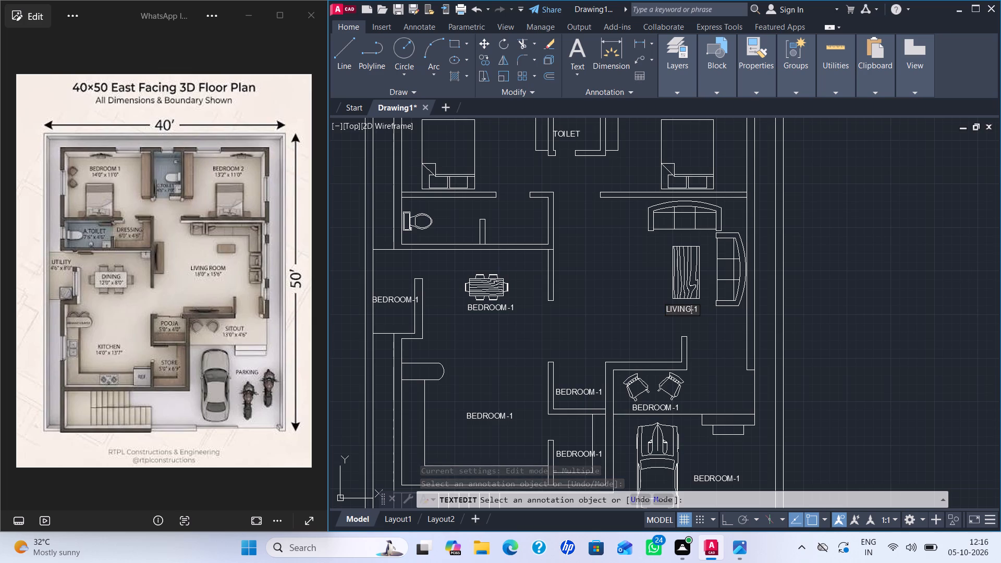
pyautogui.click(697, 308)
pyautogui.press('BackSpace')
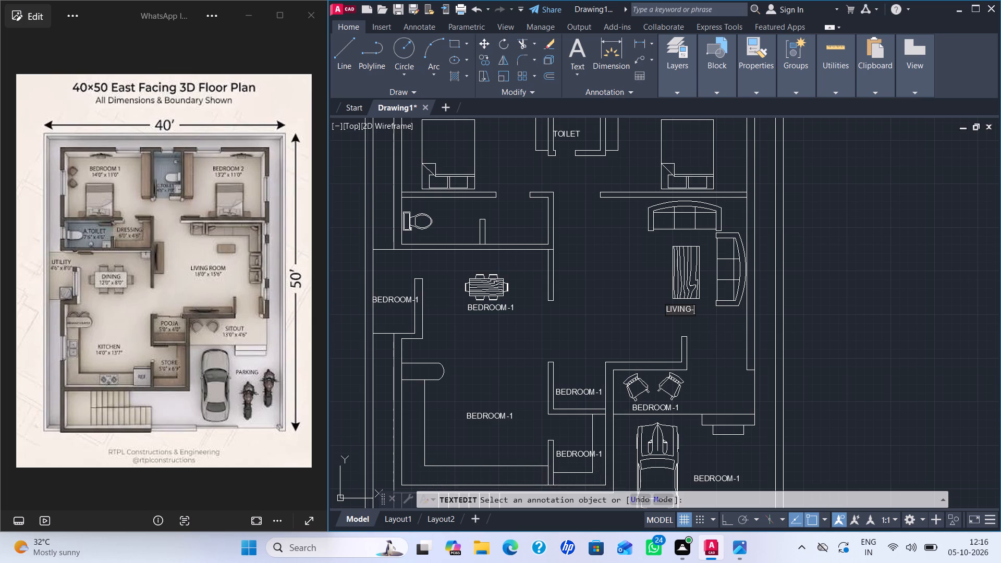
pyautogui.press('BackSpace')
pyautogui.press('Return')
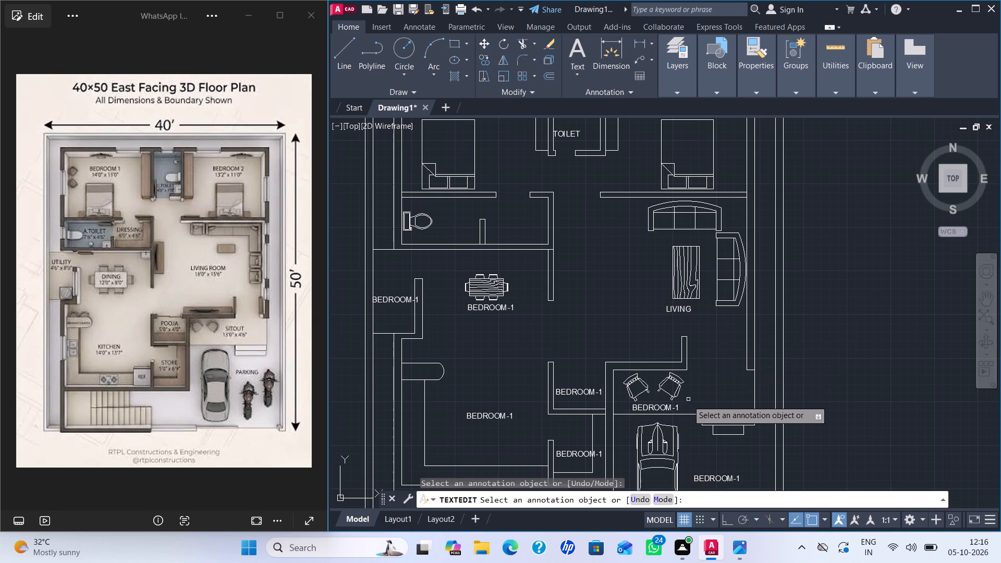
# Change the BEDROOM-1 label below the two sitout chairs to SITOUT.
pyautogui.doubleClick(643, 408)
pyautogui.scroll(4, 650, 403)
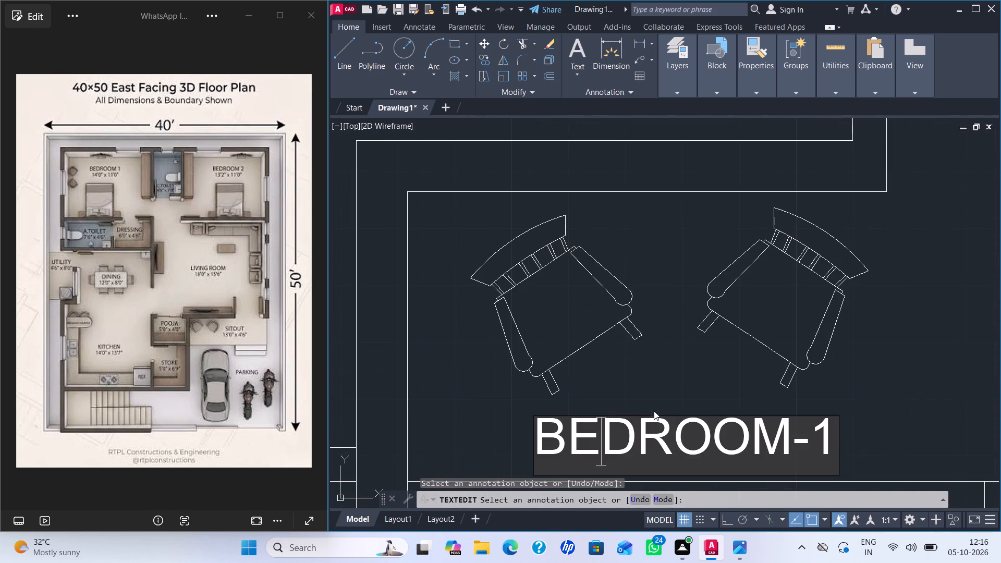
pyautogui.moveTo(833, 431); pyautogui.dragTo(509, 424)
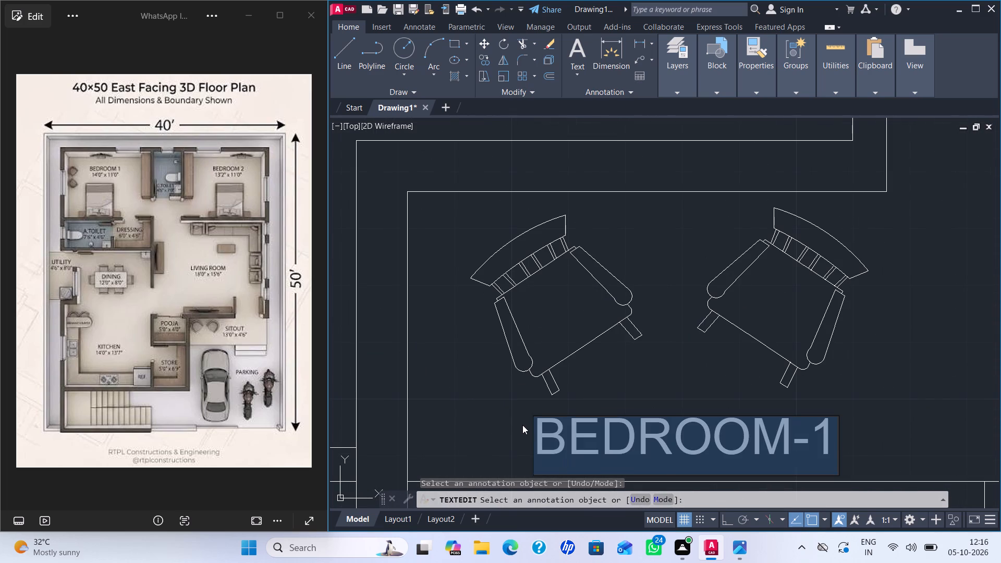
pyautogui.press('s')
pyautogui.press('i')
pyautogui.press('t')
pyautogui.press('o')
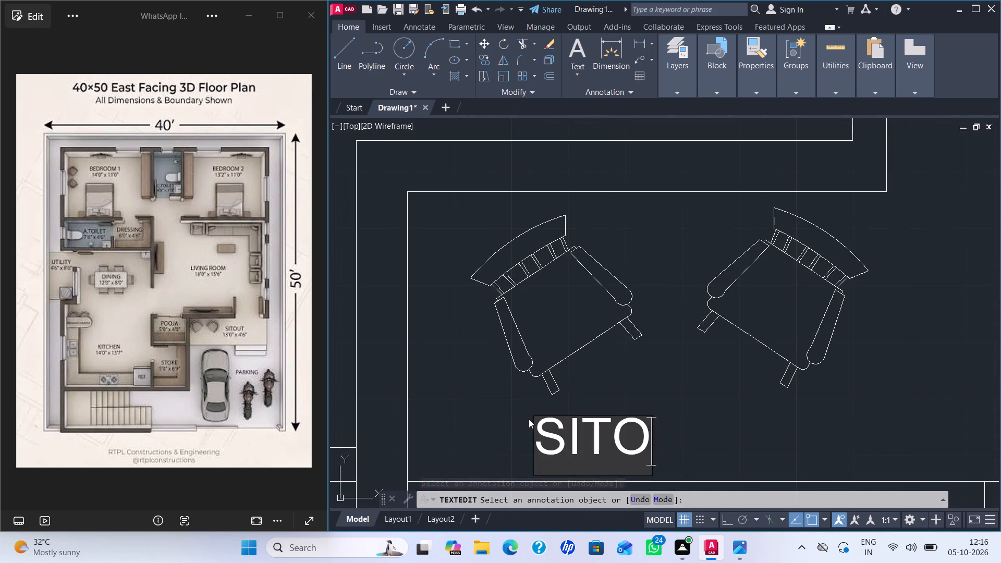
pyautogui.press('u')
pyautogui.press('t')
pyautogui.press('Return')
# Replace the BEDROOM-1 label in the small room west of the sitout with POOJA.
pyautogui.scroll(-1, 534, 418)
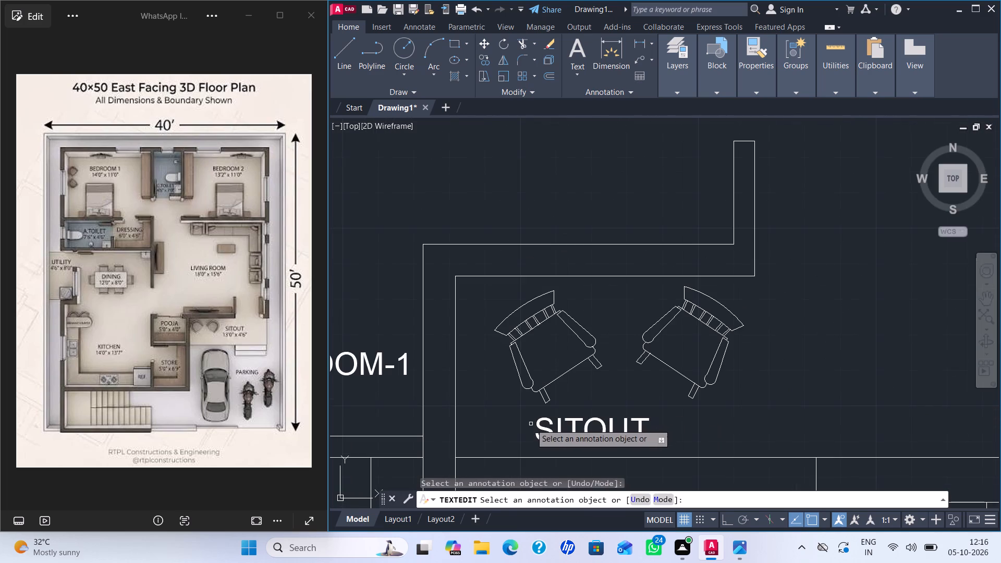
pyautogui.moveTo(529, 413); pyautogui.dragTo(645, 305, button='middle')
pyautogui.doubleClick(462, 257)
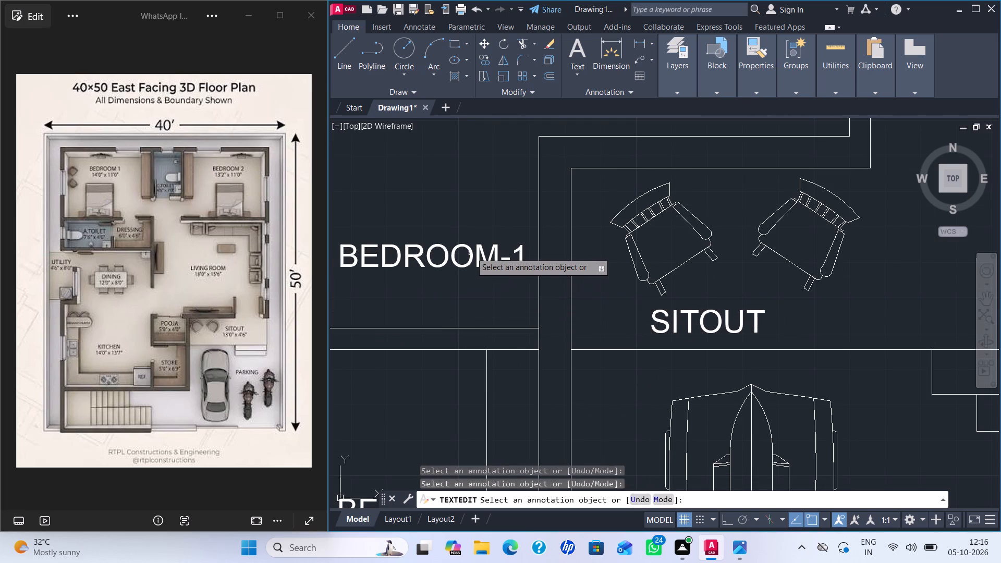
pyautogui.doubleClick(471, 252)
pyautogui.moveTo(524, 254); pyautogui.dragTo(503, 252)
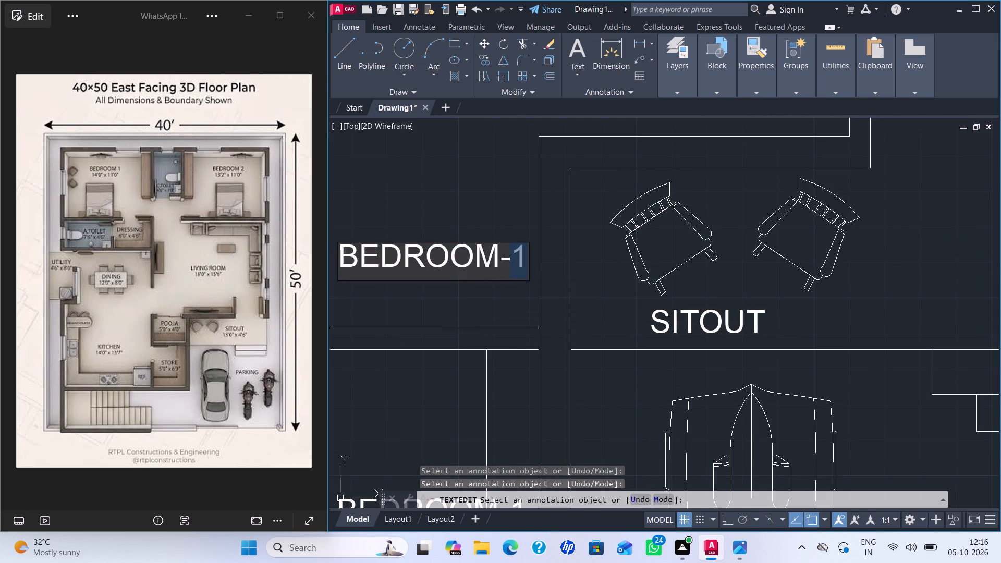
pyautogui.moveTo(503, 252); pyautogui.dragTo(304, 239)
pyautogui.write('PO')
pyautogui.press('o')
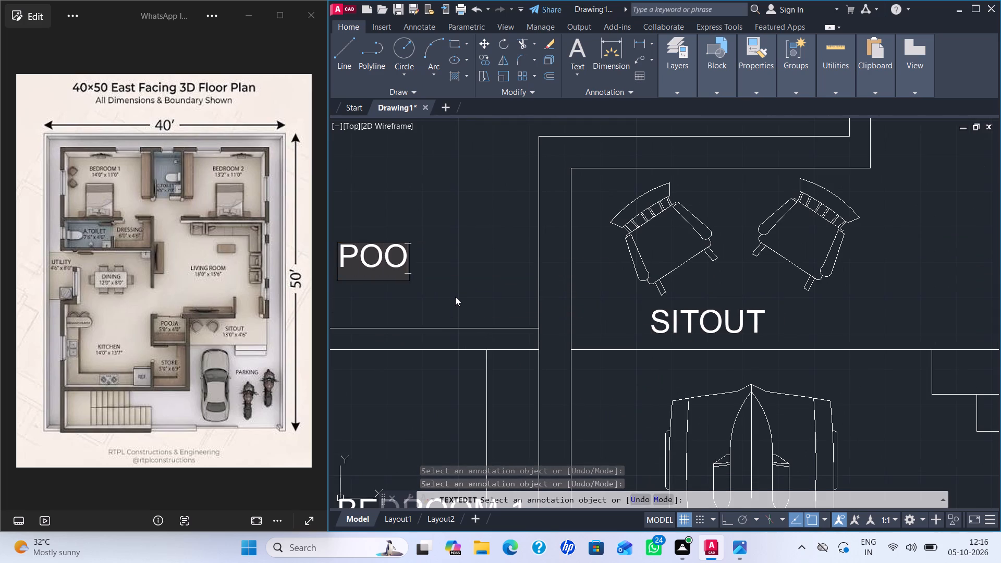
pyautogui.press('j')
pyautogui.press('a')
pyautogui.press('Return')
pyautogui.press(']')
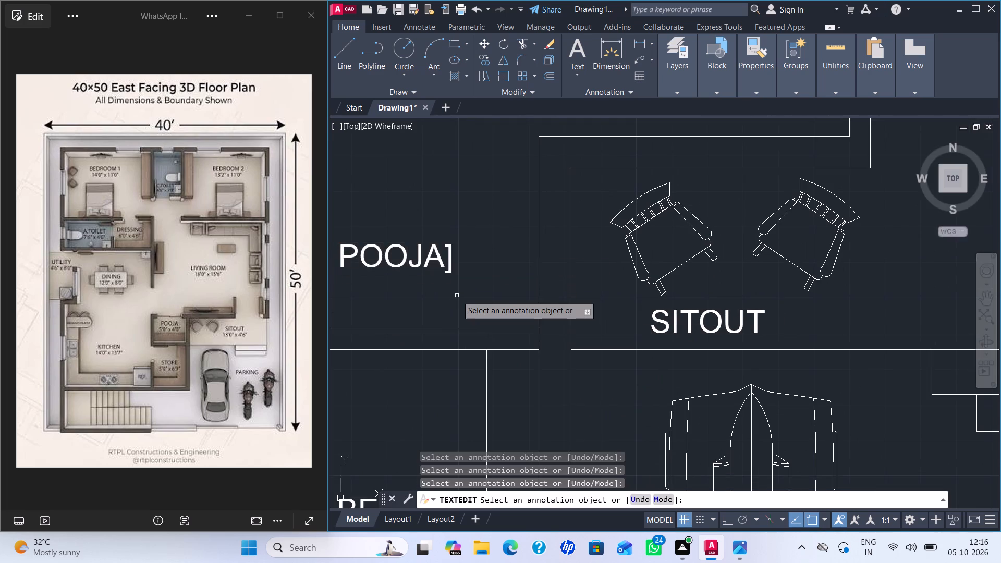
# Remove the stray closing bracket from the end of the POOJA label.
pyautogui.scroll(-2, 457, 296)
pyautogui.scroll(2, 462, 303)
pyautogui.doubleClick(441, 243)
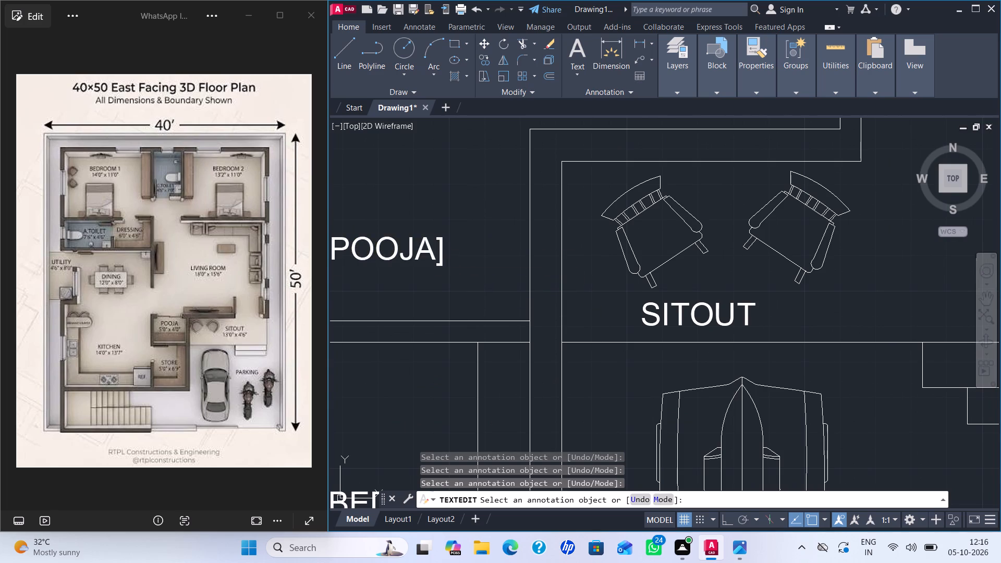
pyautogui.click(444, 248)
pyautogui.press('BackSpace')
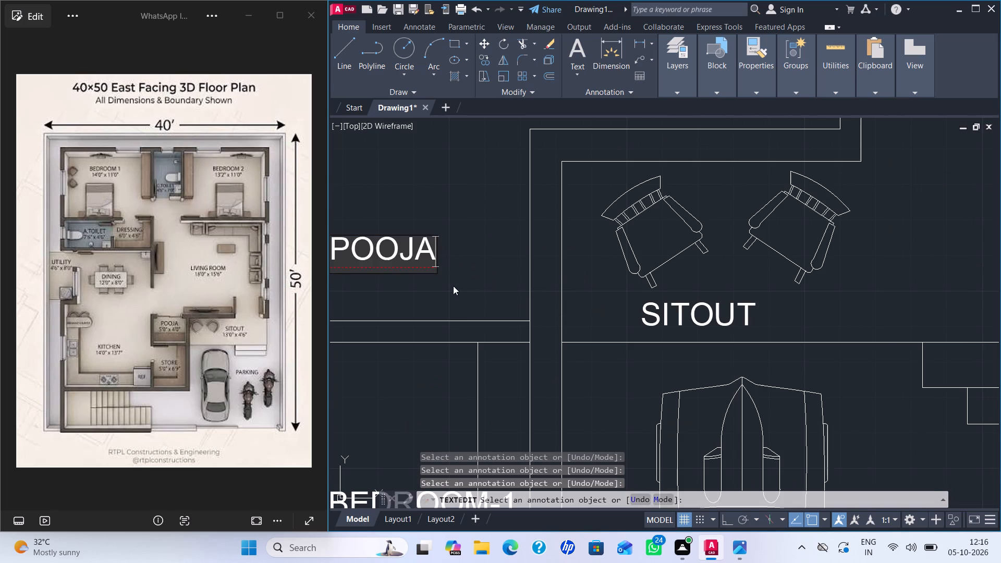
pyautogui.scroll(-1, 451, 302)
pyautogui.press('Return')
# Change the BEDROOM-1 label in the room south of the pooja room to STORE, without the -1 suffix.
pyautogui.scroll(-1, 444, 314)
pyautogui.moveTo(441, 367); pyautogui.dragTo(452, 313, button='middle')
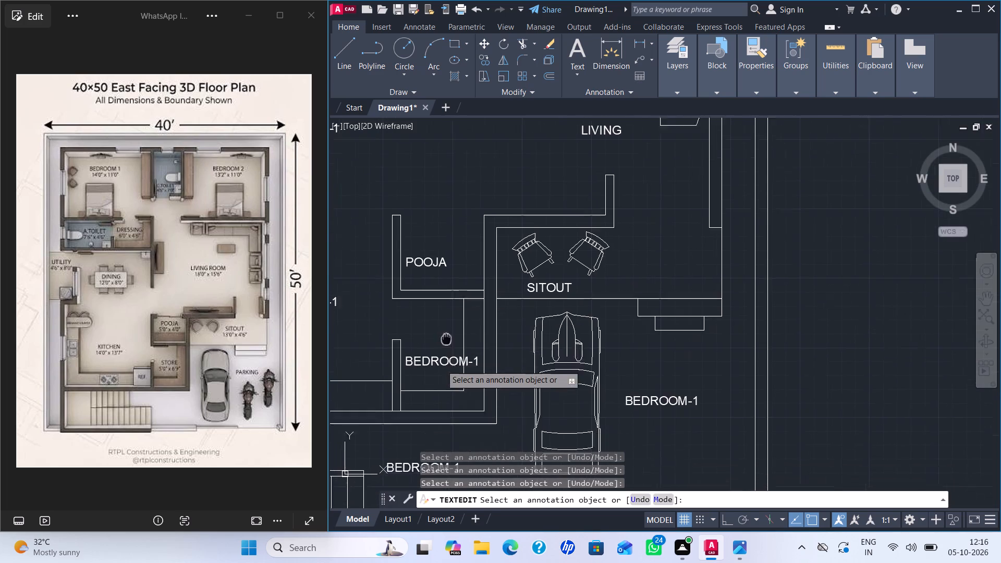
pyautogui.moveTo(452, 313); pyautogui.dragTo(472, 255, button='middle')
pyautogui.doubleClick(459, 274)
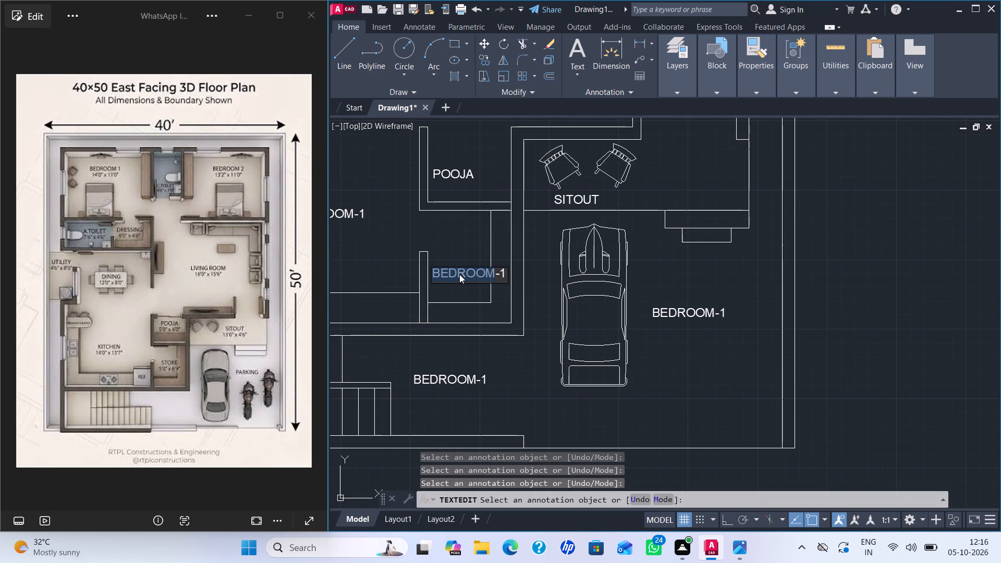
pyautogui.write('STO')
pyautogui.press('r')
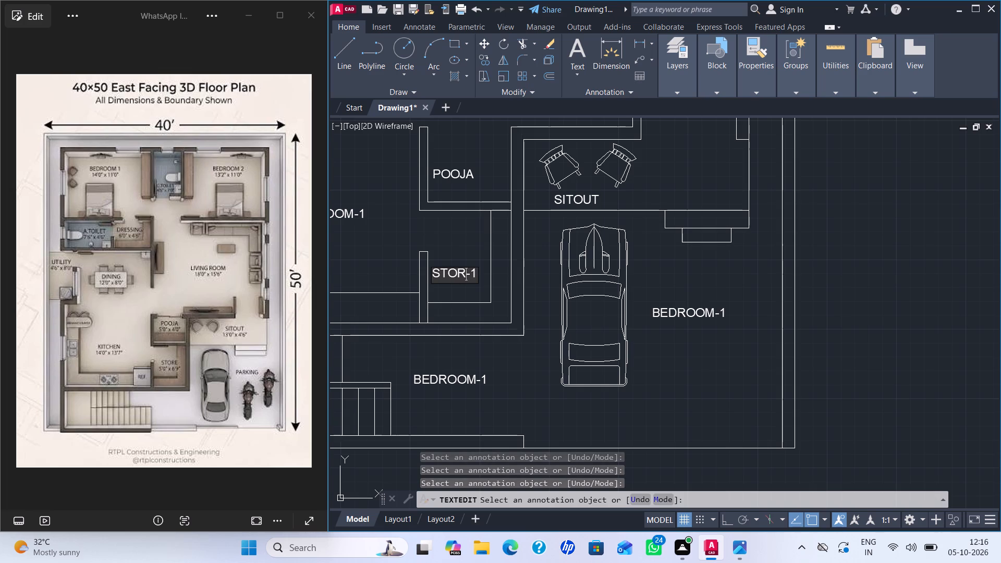
pyautogui.press('e')
pyautogui.press('Return')
pyautogui.click(485, 271)
pyautogui.doubleClick(483, 273)
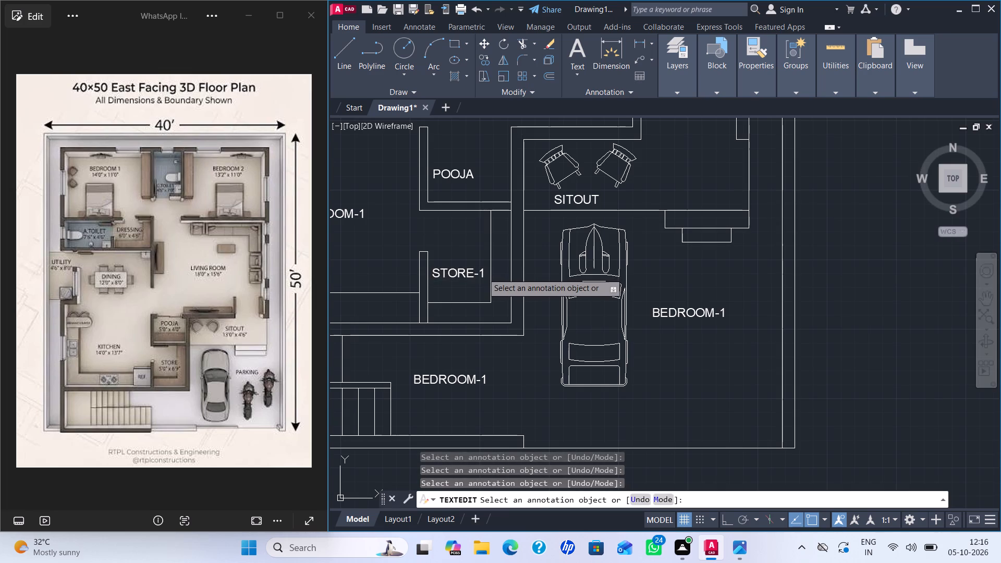
pyautogui.scroll(3, 482, 273)
pyautogui.moveTo(487, 271); pyautogui.dragTo(452, 273)
pyautogui.press('Delete')
pyautogui.scroll(-1, 473, 284)
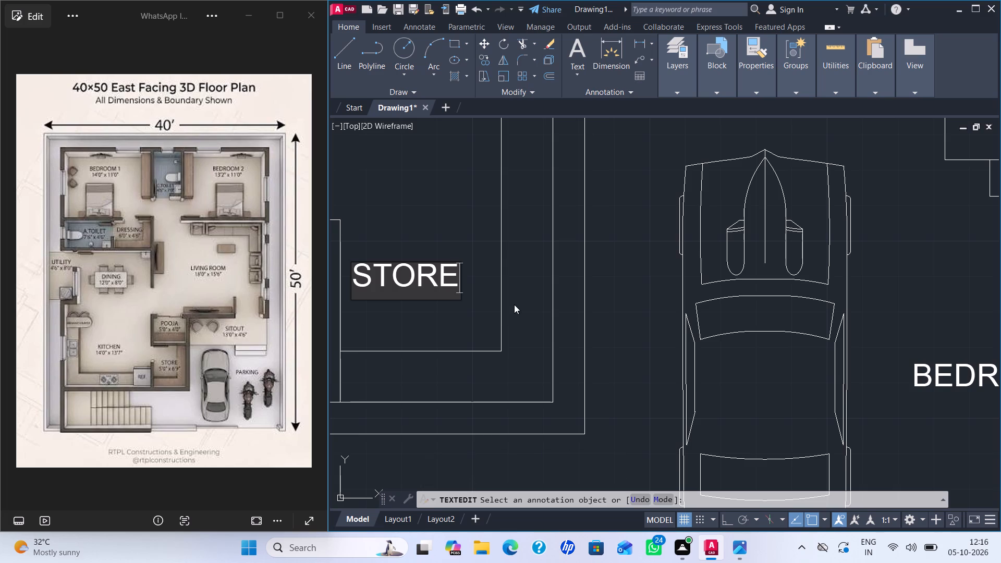
pyautogui.press('Return')
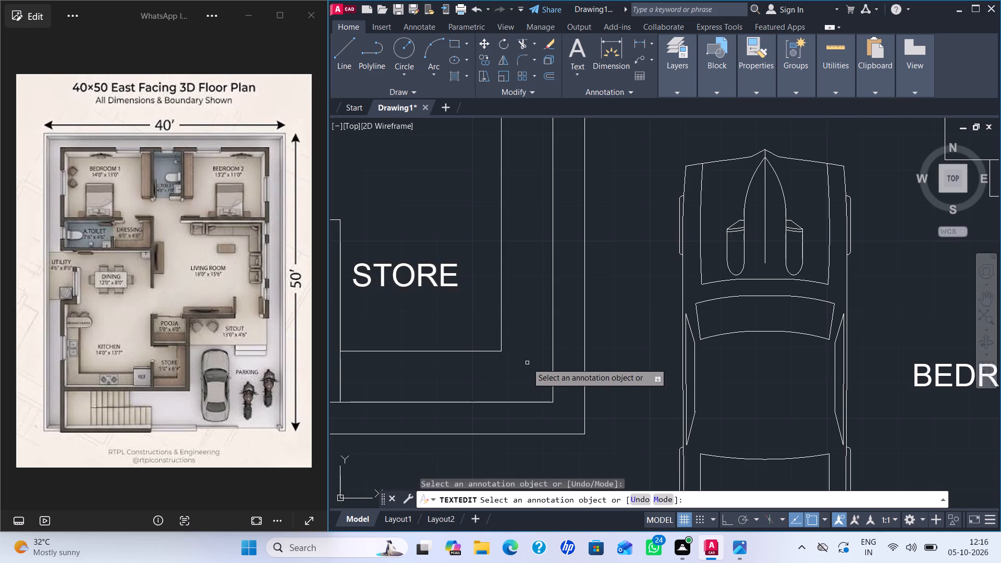
# Replace the BEDROOM-1 label in the large room west of the store with KITCHEN.
pyautogui.scroll(-2, 511, 369)
pyautogui.moveTo(450, 366); pyautogui.dragTo(649, 388, button='middle')
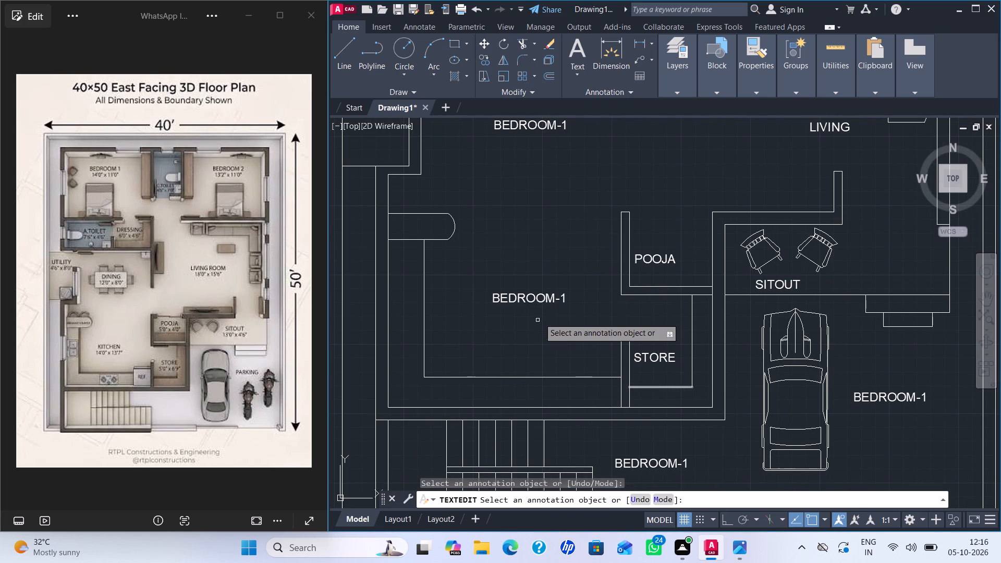
pyautogui.doubleClick(547, 295)
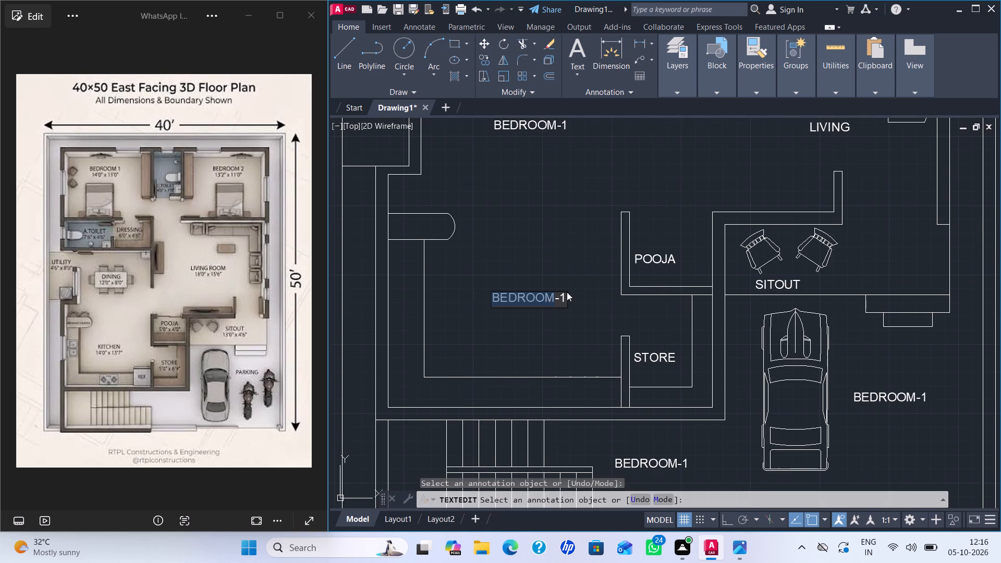
pyautogui.moveTo(564, 295); pyautogui.dragTo(419, 287)
pyautogui.press('k')
pyautogui.press('i')
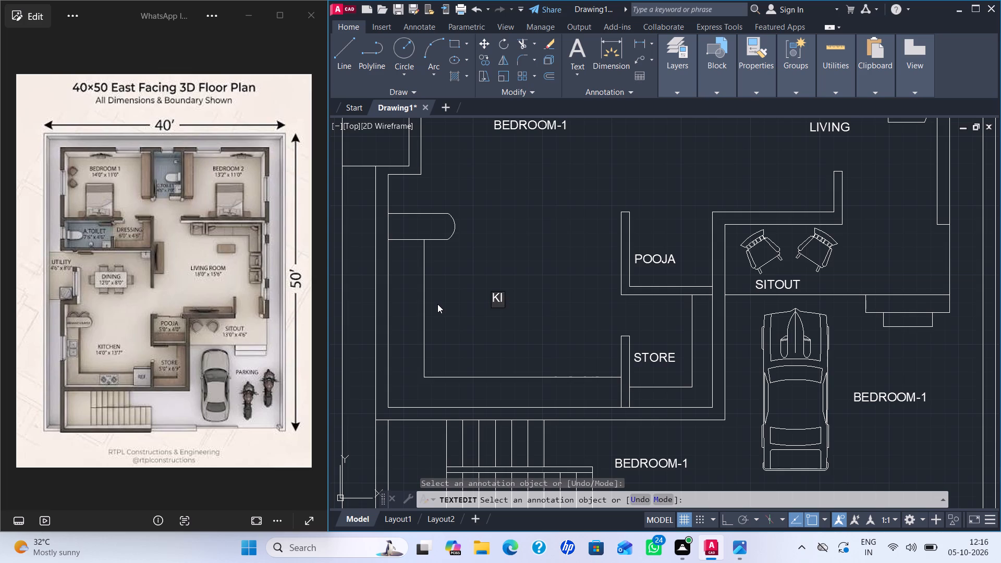
pyautogui.write('TCH')
pyautogui.press('e')
pyautogui.press('n')
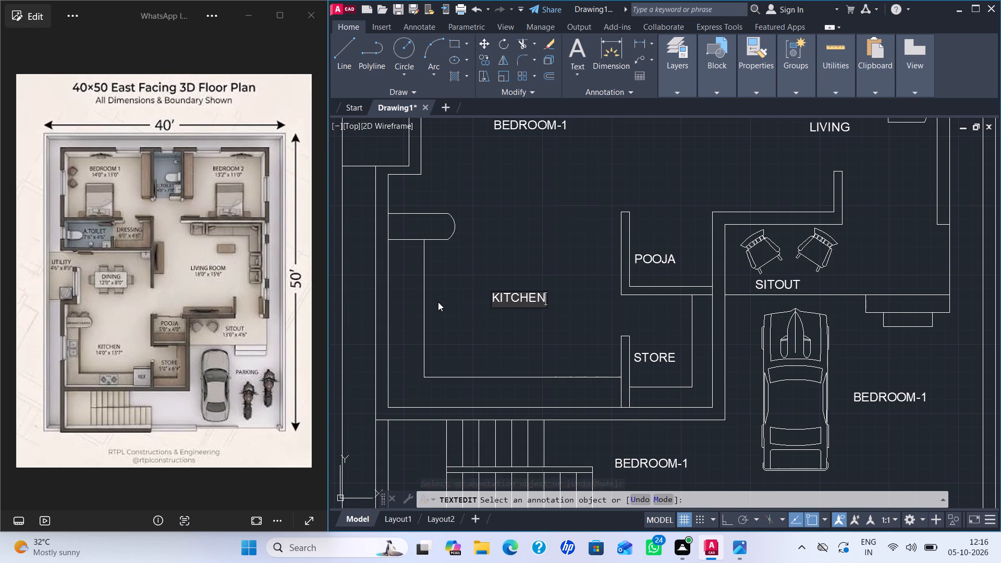
pyautogui.press('Return')
# Change the BEDROOM-1 label below the dining table to DINING.
pyautogui.scroll(-2, 508, 226)
pyautogui.scroll(2, 512, 226)
pyautogui.moveTo(501, 237); pyautogui.dragTo(529, 396, button='middle')
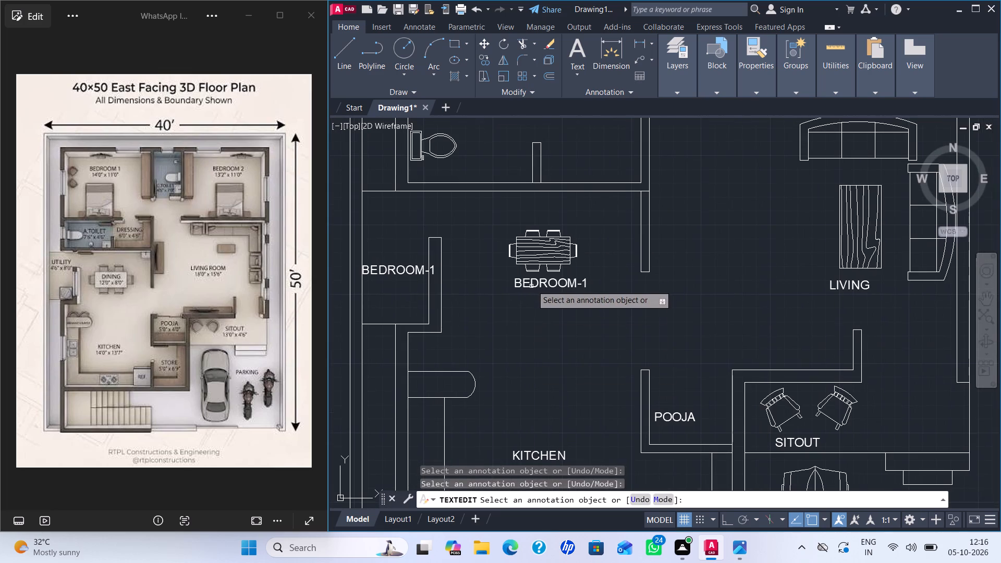
pyautogui.doubleClick(538, 284)
pyautogui.moveTo(588, 282); pyautogui.dragTo(555, 281)
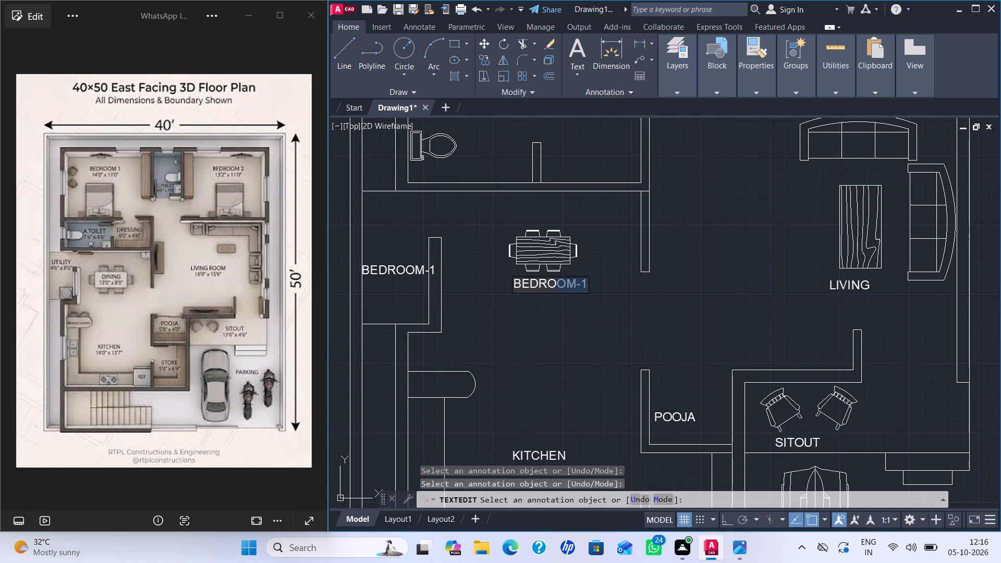
pyautogui.moveTo(555, 281); pyautogui.dragTo(360, 299)
pyautogui.press('d')
pyautogui.press('i')
pyautogui.press('n')
pyautogui.press('i')
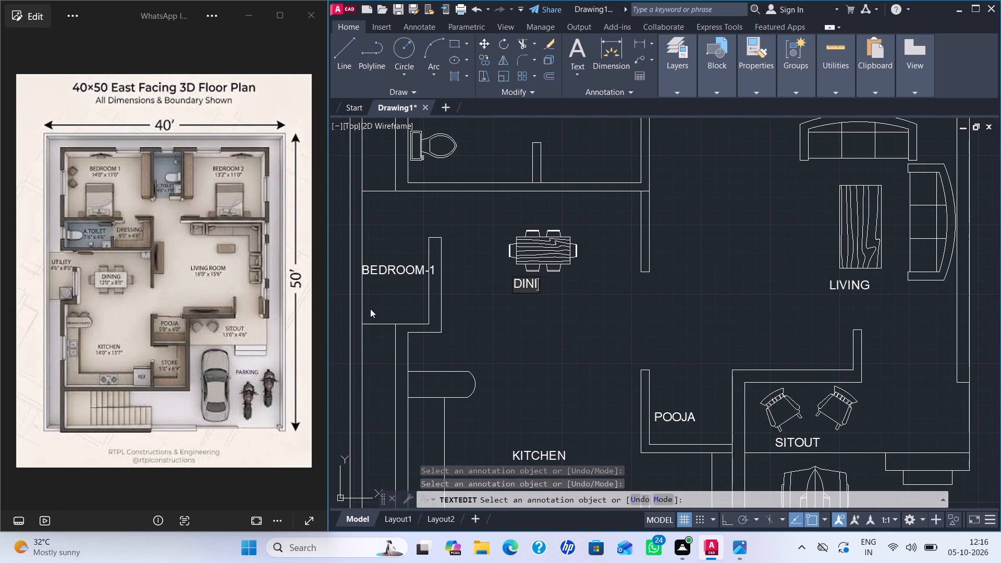
pyautogui.press('n')
pyautogui.press('g')
pyautogui.press('Return')
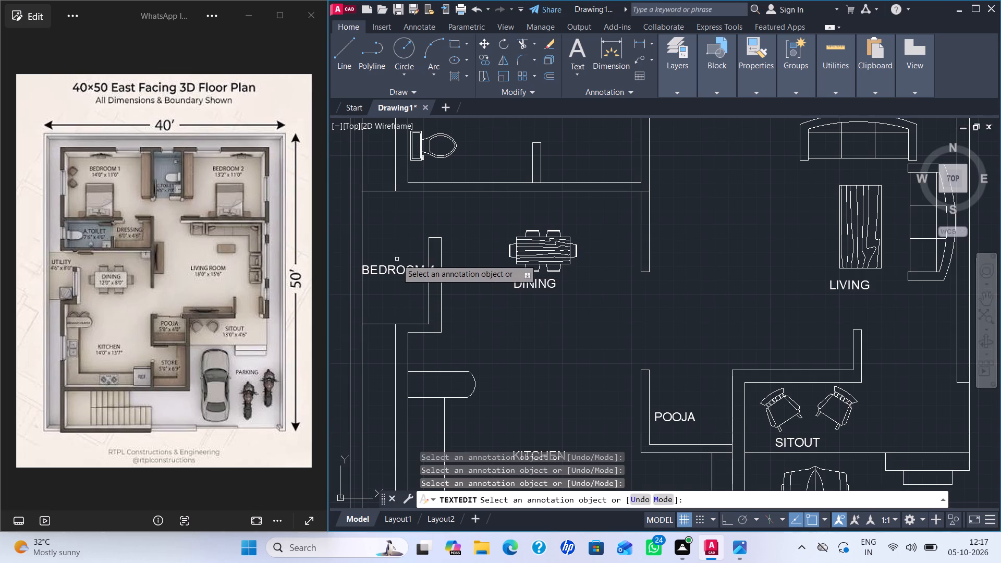
# Replace the BEDROOM-1 label in the small space west of the dining area with UTILITY.
pyautogui.doubleClick(392, 267)
pyautogui.moveTo(435, 273); pyautogui.dragTo(314, 272)
pyautogui.press('u')
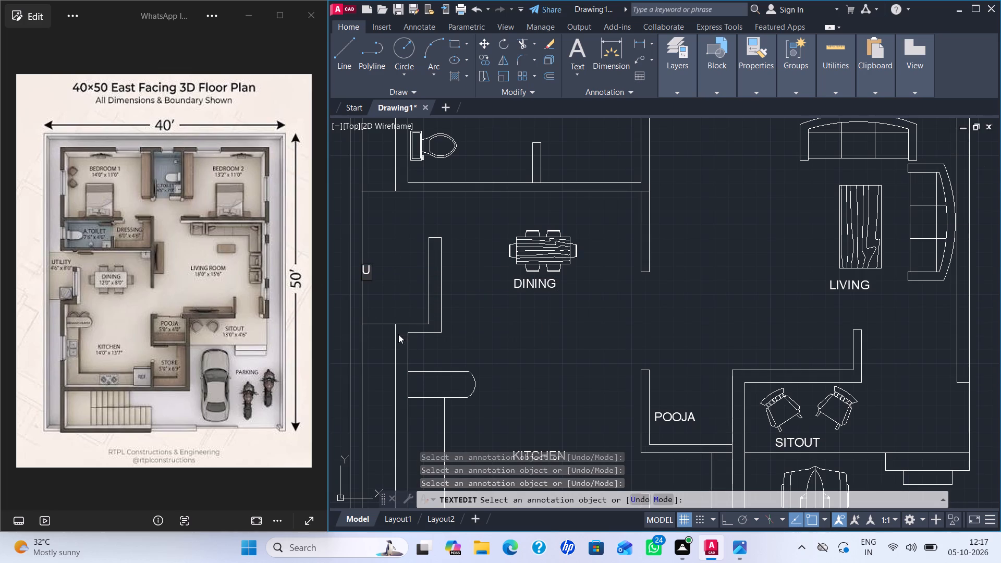
pyautogui.write('TI')
pyautogui.press('l')
pyautogui.write('ITY')
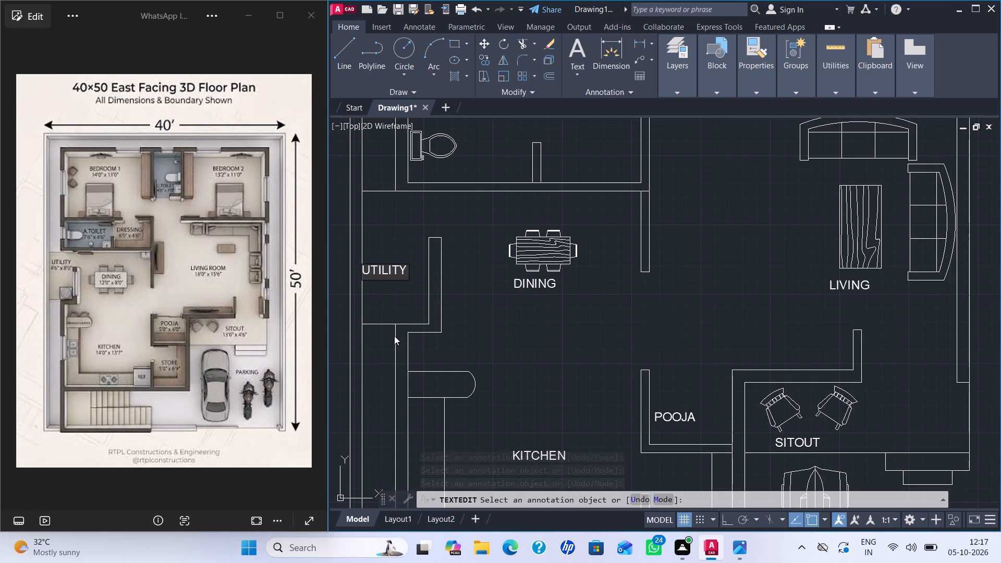
pyautogui.press('Return')
# Change the BEDROOM-1 label beside the stairs to STAIRCASE.
pyautogui.scroll(-1, 407, 339)
pyautogui.scroll(-1, 518, 356)
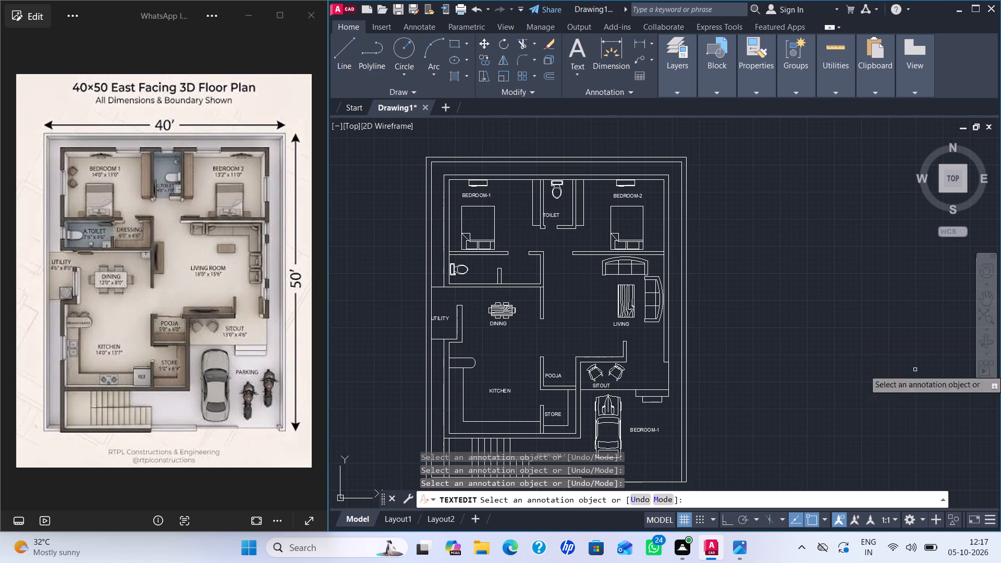
pyautogui.scroll(-1, 697, 327)
pyautogui.scroll(1, 705, 324)
pyautogui.moveTo(709, 323); pyautogui.dragTo(745, 271, button='middle')
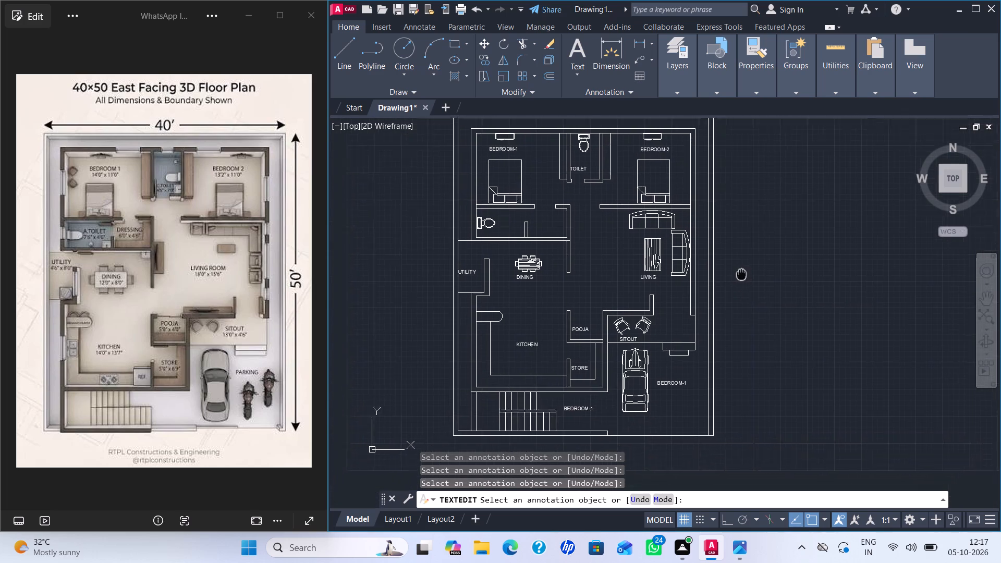
pyautogui.moveTo(745, 271); pyautogui.dragTo(768, 252, button='middle')
pyautogui.scroll(1, 622, 395)
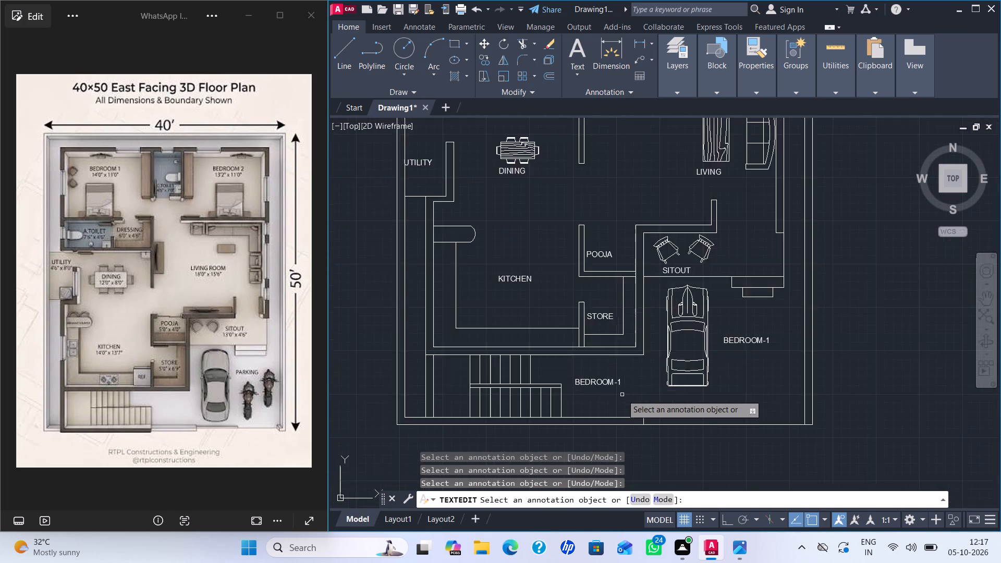
pyautogui.scroll(2, 622, 395)
pyautogui.doubleClick(586, 361)
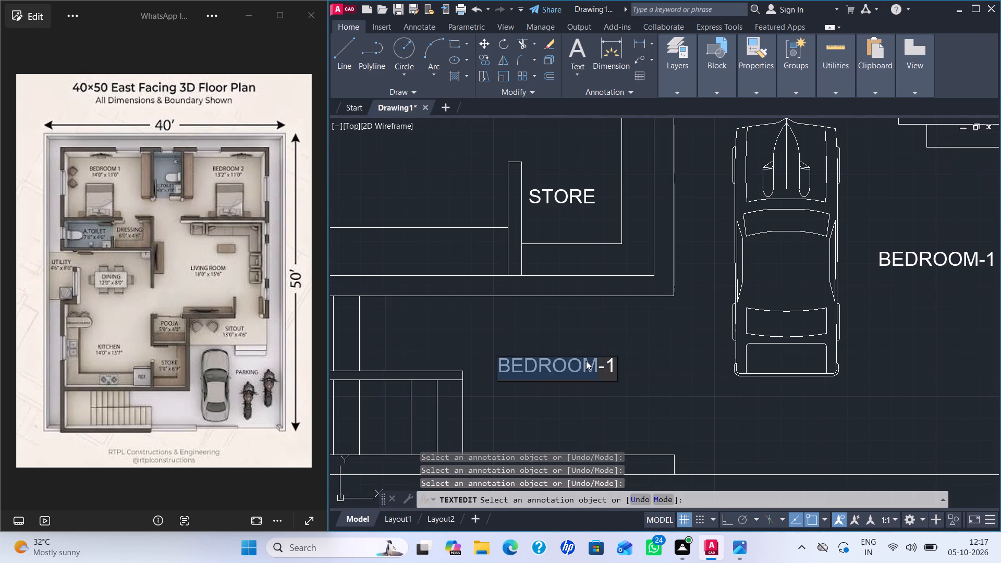
pyautogui.click(620, 364)
pyautogui.doubleClick(613, 367)
pyautogui.press('s')
pyautogui.press('t')
pyautogui.press('a')
pyautogui.press('i')
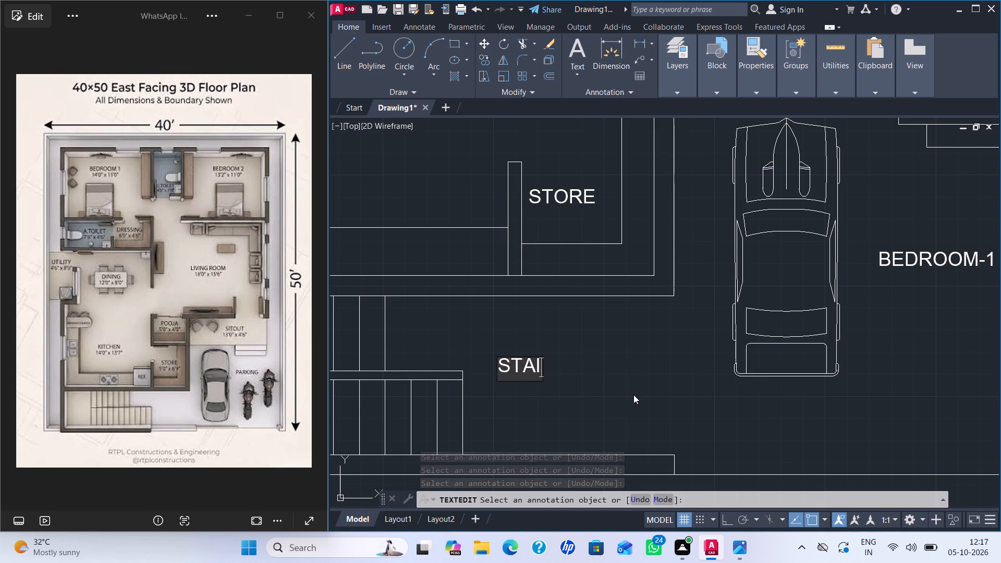
pyautogui.press('r')
pyautogui.press('c')
pyautogui.press('a')
pyautogui.press('s')
pyautogui.press('e')
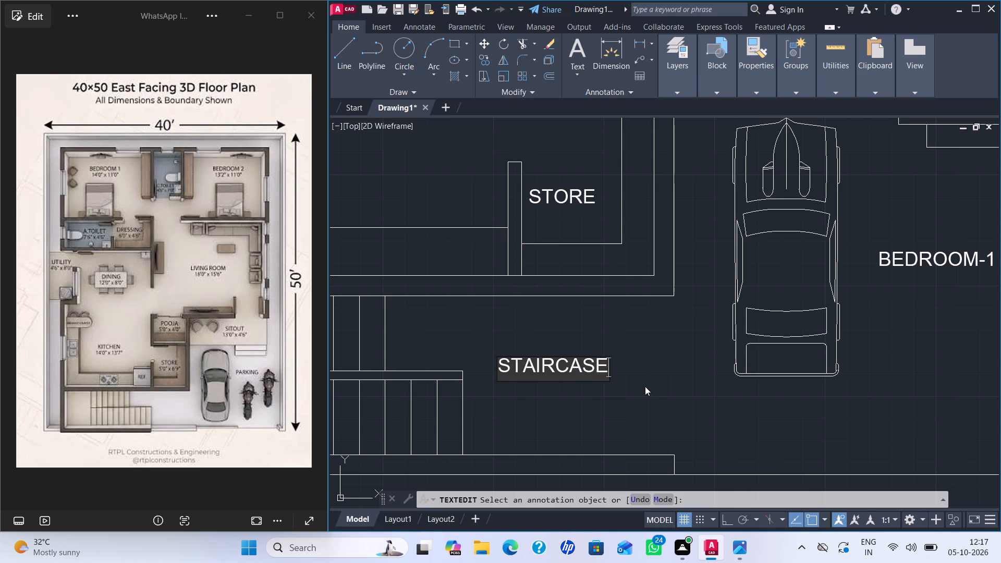
pyautogui.press('Return')
# Change the BEDROOM-1 label east of the car to PARKING and finish the text editing.
pyautogui.scroll(-2, 655, 396)
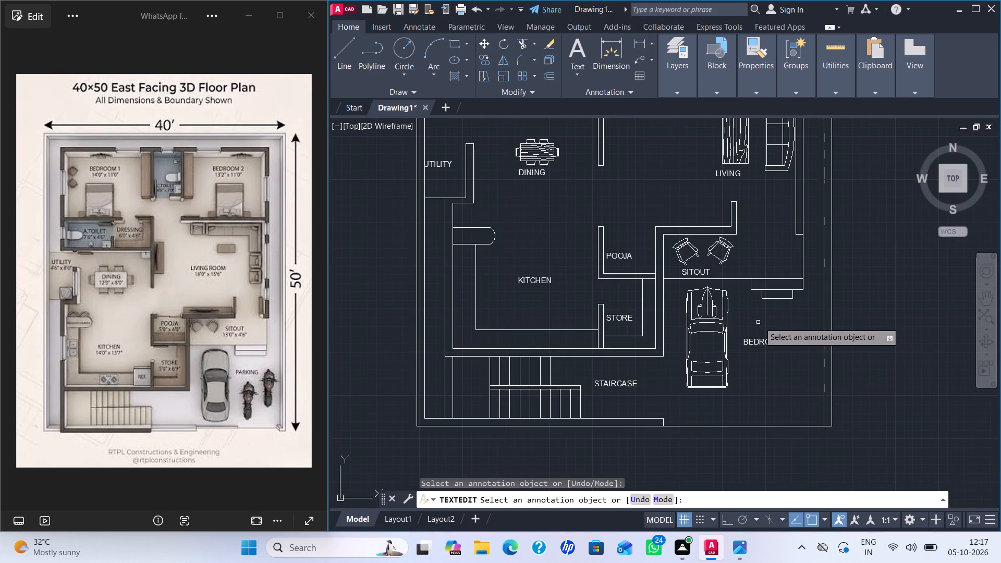
pyautogui.doubleClick(758, 339)
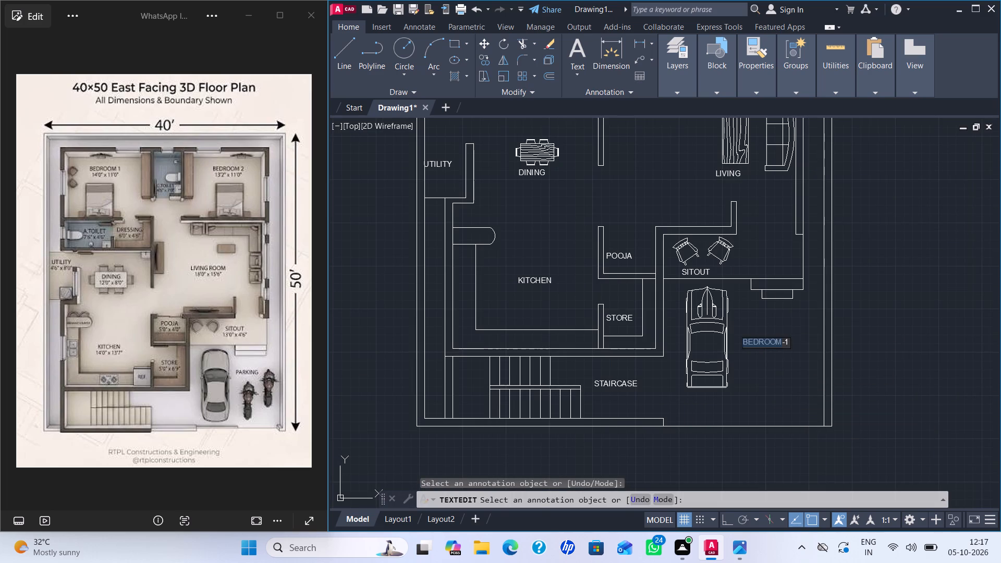
pyautogui.scroll(3, 788, 341)
pyautogui.moveTo(789, 342); pyautogui.dragTo(628, 359)
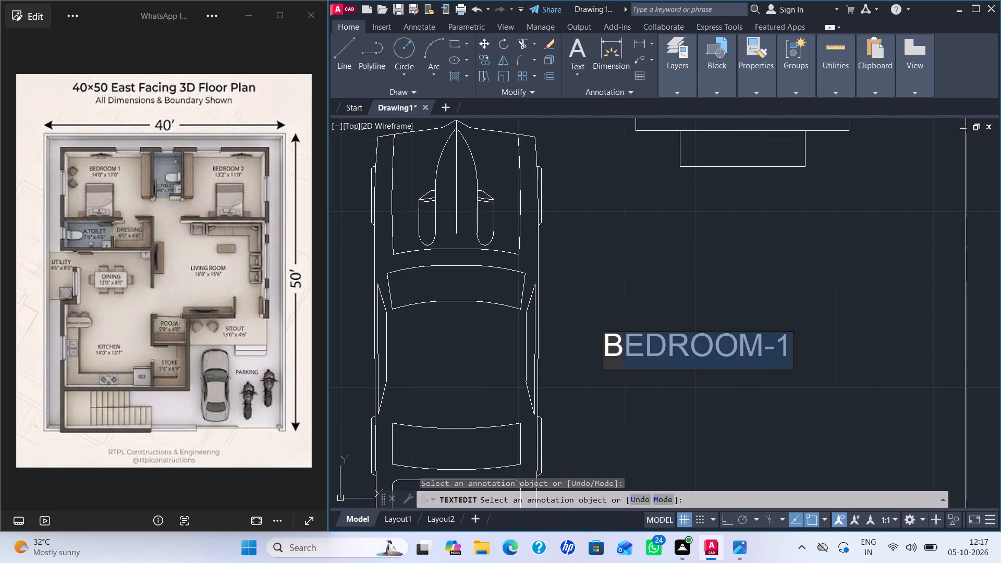
pyautogui.moveTo(628, 359); pyautogui.dragTo(560, 359)
pyautogui.press('p')
pyautogui.press('a')
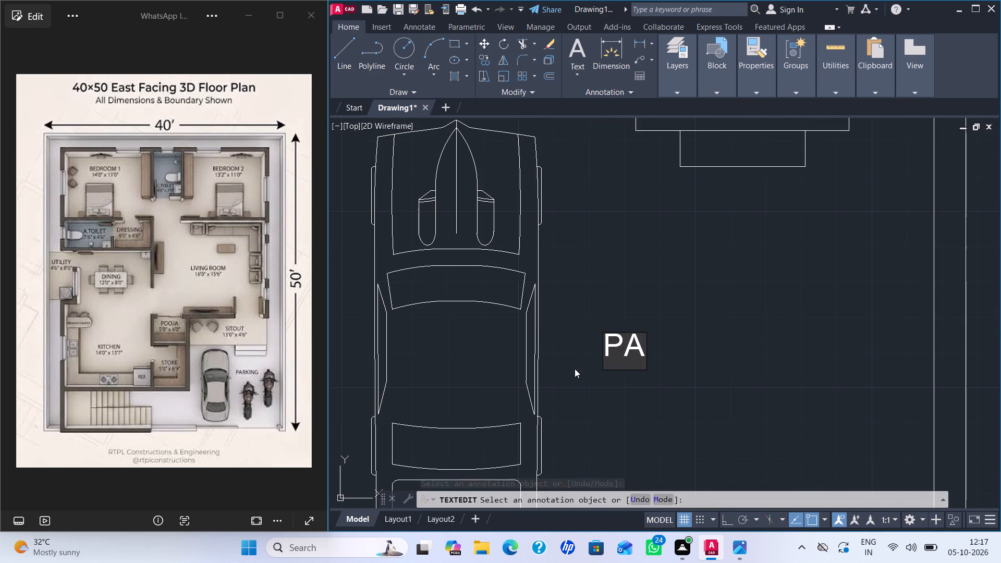
pyautogui.press('r')
pyautogui.press('k')
pyautogui.press('i')
pyautogui.press('n')
pyautogui.press('g')
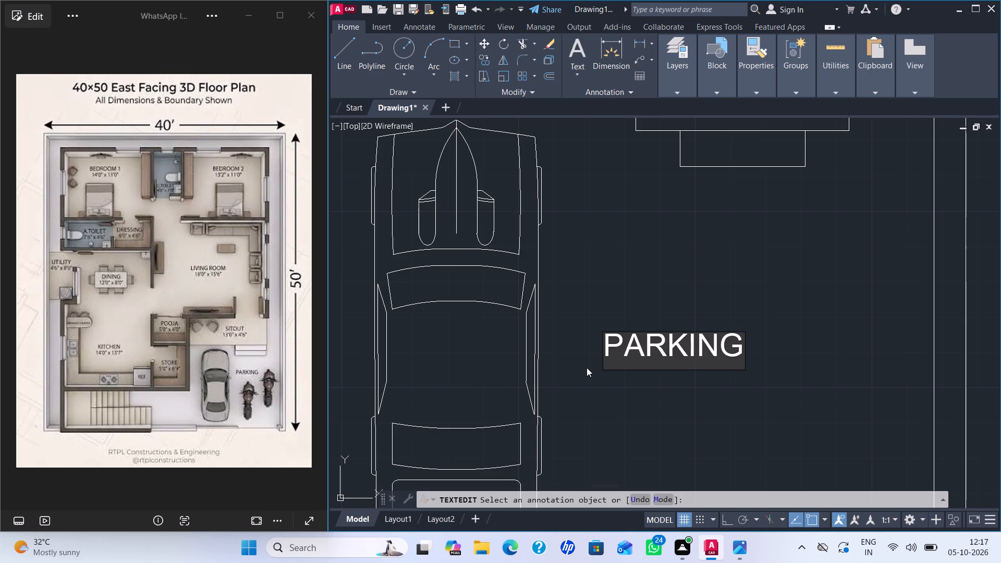
pyautogui.press('Return')
pyautogui.scroll(-2, 593, 375)
pyautogui.moveTo(661, 346); pyautogui.dragTo(780, 385, button='middle')
pyautogui.scroll(-1, 423, 286)
pyautogui.moveTo(418, 275); pyautogui.dragTo(502, 423, button='middle')
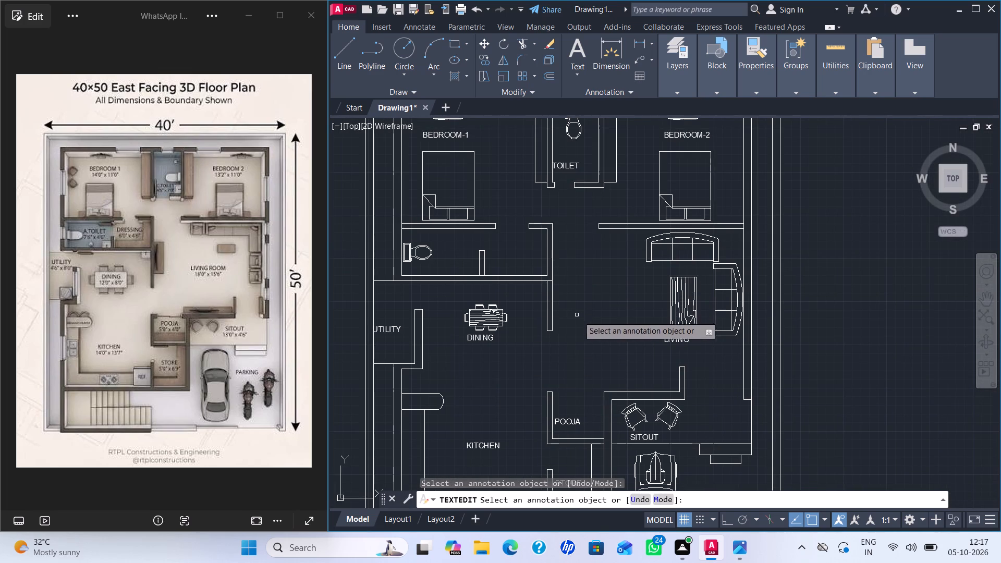
pyautogui.press('Escape')
pyautogui.press('Escape')
# Move the LIVING label about 9 inches east so it sits centred below the coffee table.
pyautogui.scroll(3, 683, 374)
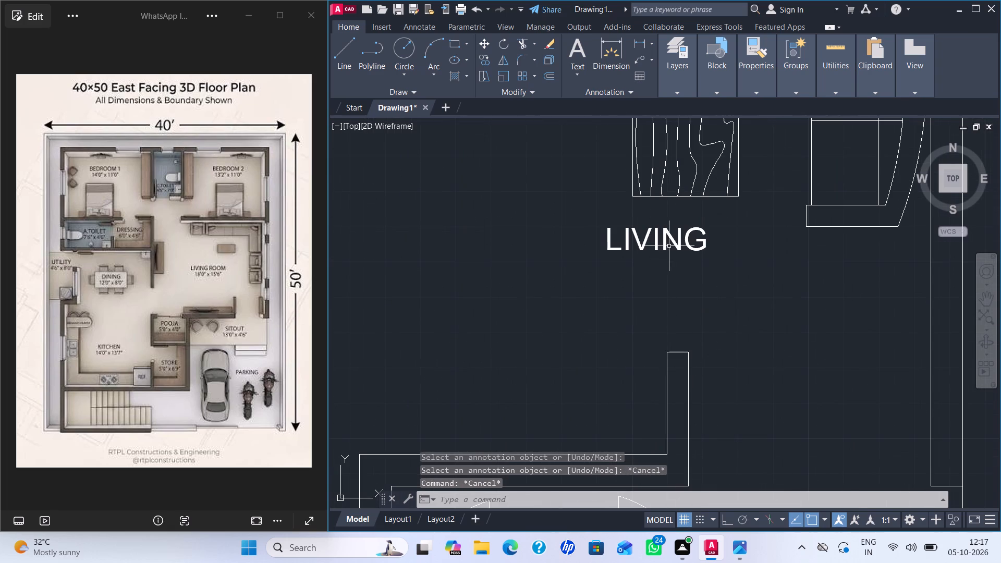
pyautogui.click(667, 241)
pyautogui.click(604, 248)
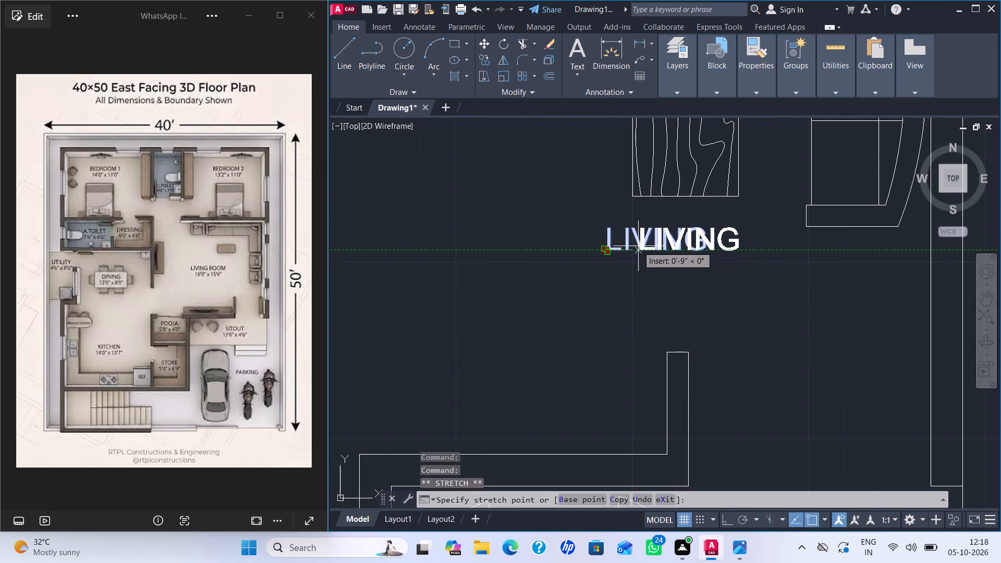
pyautogui.click(638, 246)
pyautogui.press('Escape')
# Shift the TOILET label between the two bedrooms slightly east, clear of the toilet's west wall.
pyautogui.scroll(-3, 620, 265)
pyautogui.scroll(-1, 560, 300)
pyautogui.moveTo(576, 318); pyautogui.dragTo(582, 337, button='middle')
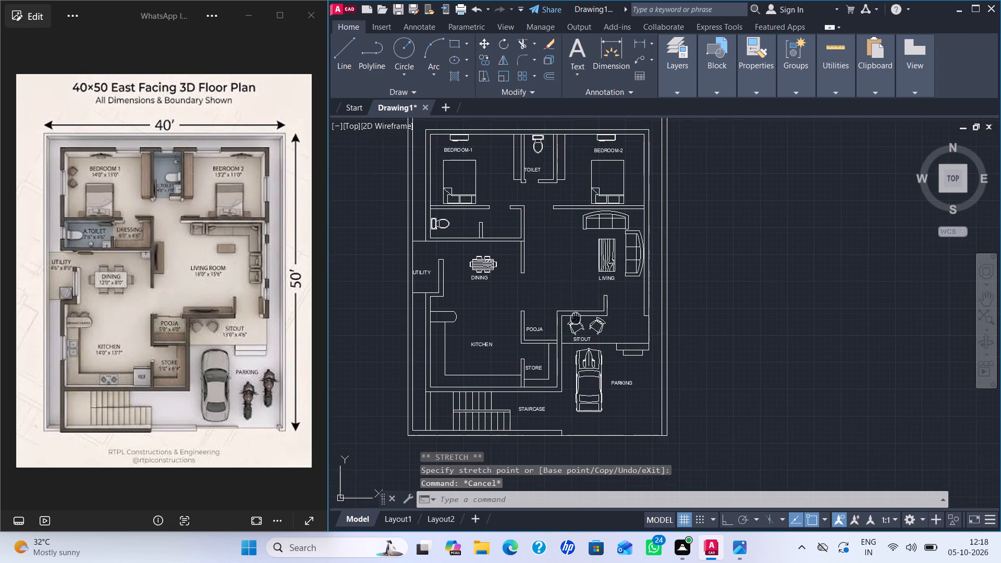
pyautogui.moveTo(582, 337); pyautogui.dragTo(601, 398, button='middle')
pyautogui.scroll(3, 570, 271)
pyautogui.click(518, 183)
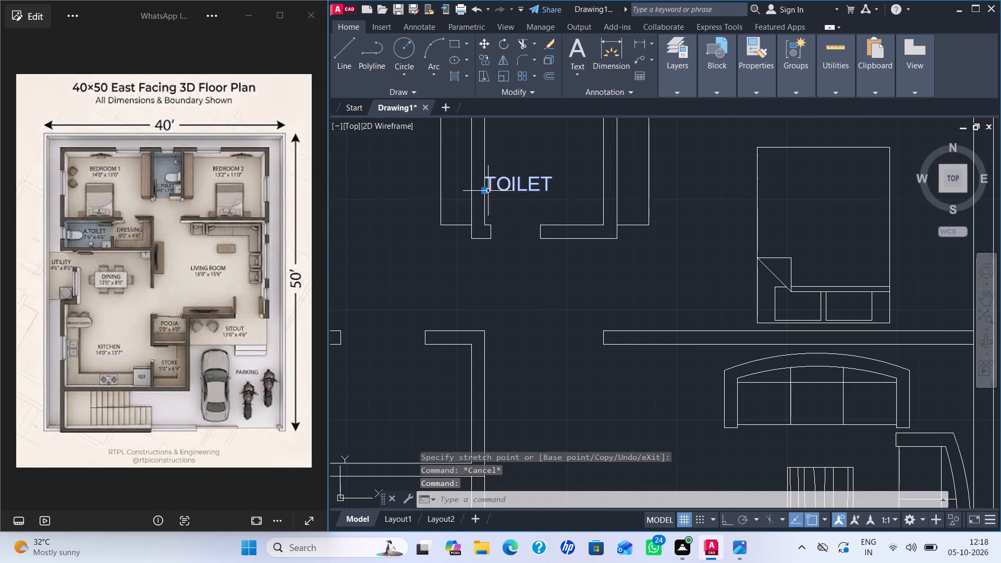
pyautogui.moveTo(486, 190); pyautogui.dragTo(492, 190)
pyautogui.click(511, 189)
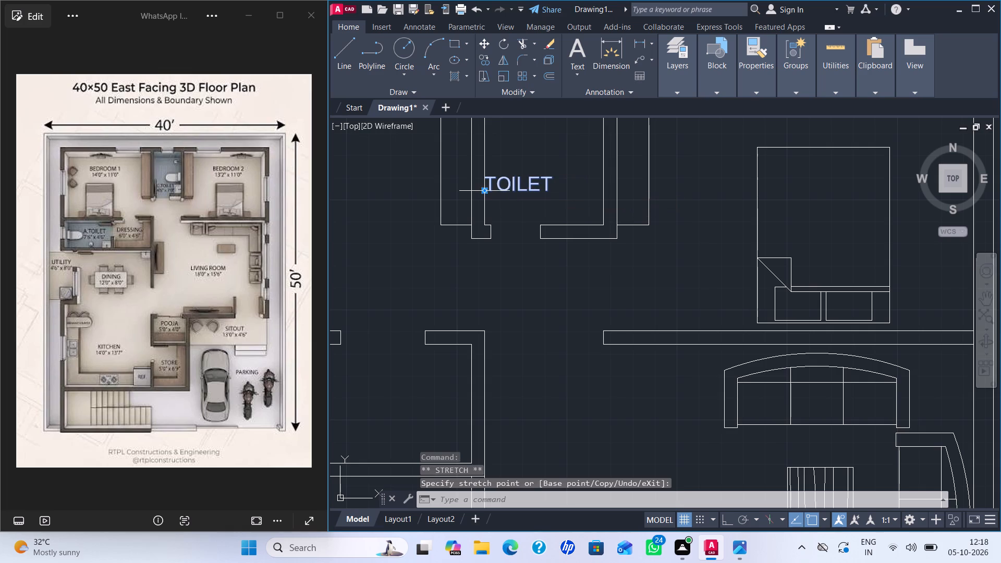
pyautogui.click(484, 192)
pyautogui.scroll(4, 508, 188)
pyautogui.click(506, 192)
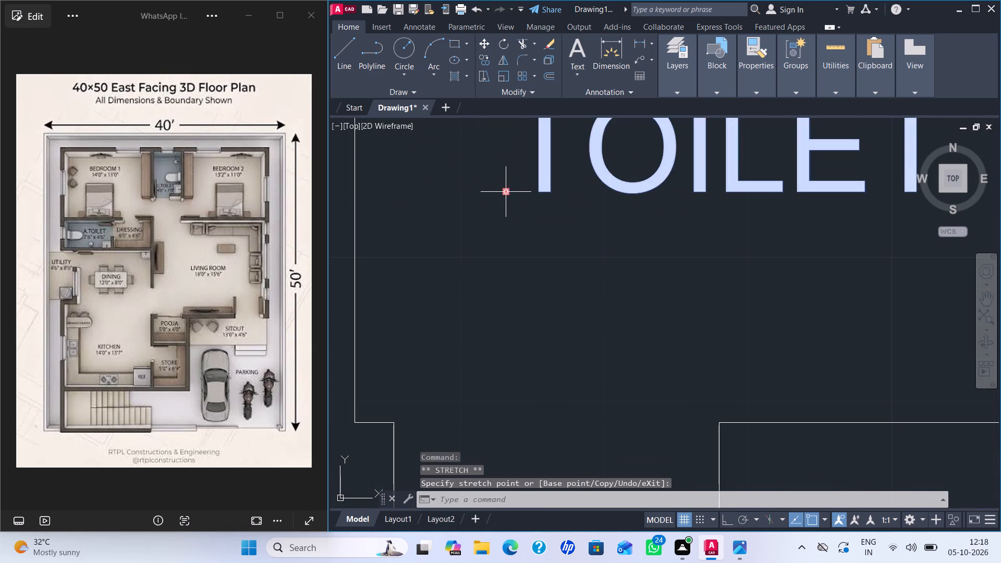
pyautogui.scroll(-3, 523, 202)
pyautogui.press('Escape')
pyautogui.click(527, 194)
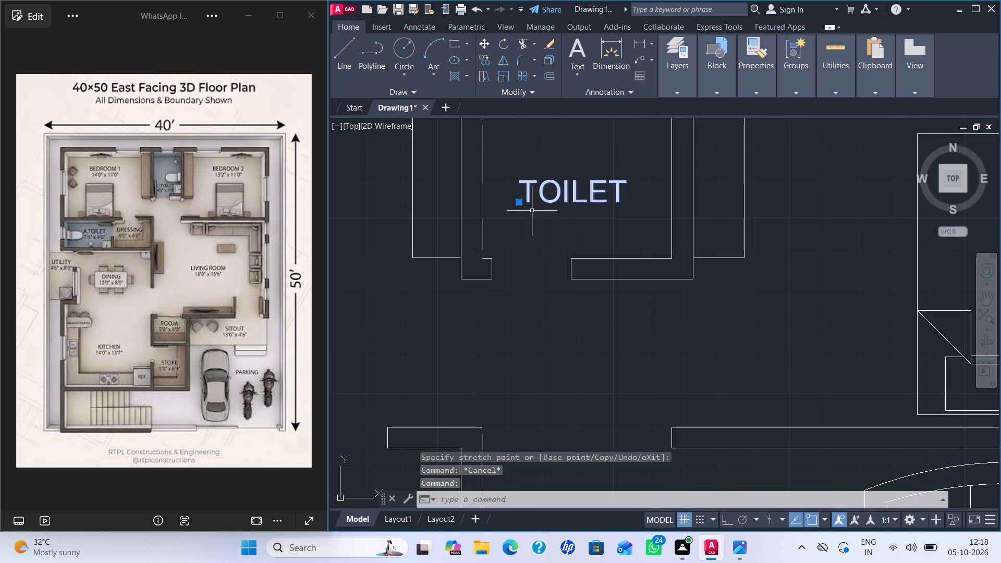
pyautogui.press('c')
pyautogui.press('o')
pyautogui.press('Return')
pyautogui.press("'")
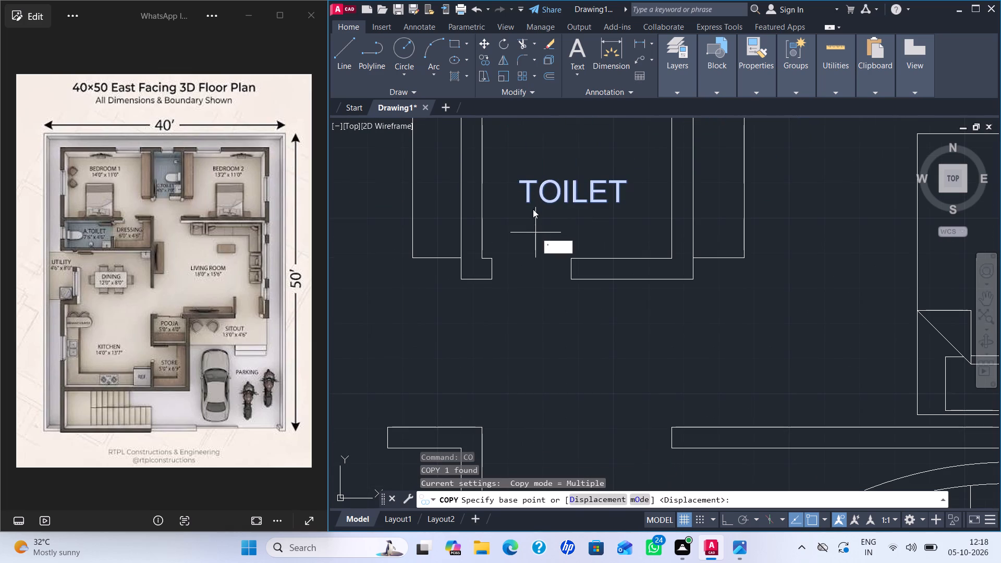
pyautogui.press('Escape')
# Copy the TOILET label from between the bedrooms into the attached toilet and into the dressing area east of it.
pyautogui.click(532, 182)
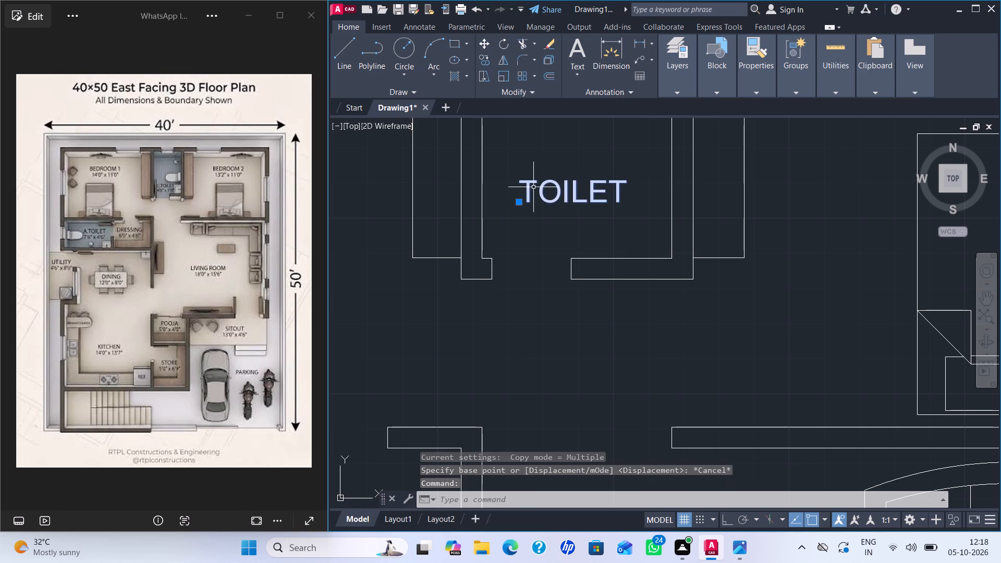
pyautogui.press('x')
pyautogui.press('BackSpace')
pyautogui.write('CO')
pyautogui.press('Return')
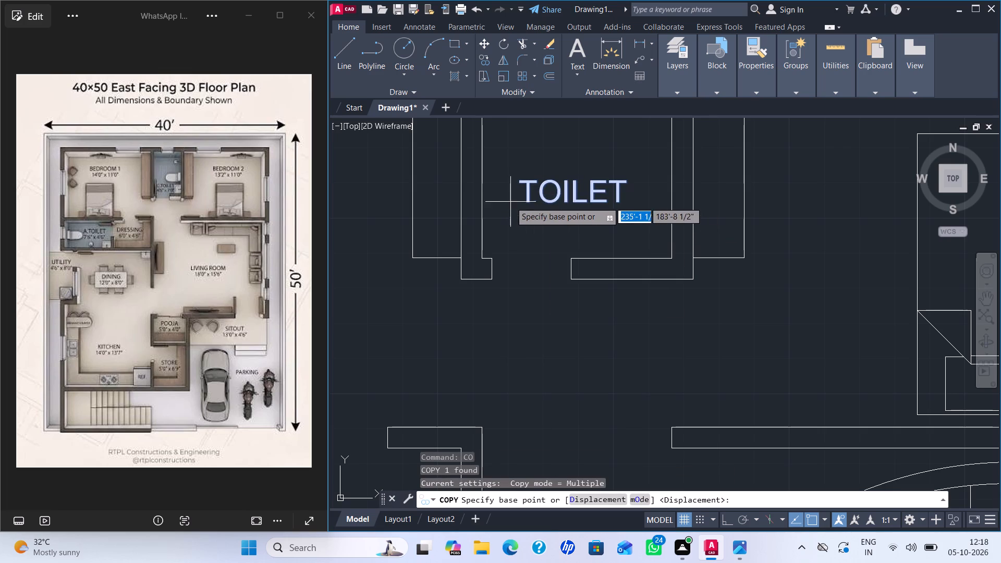
pyautogui.click(520, 201)
pyautogui.scroll(-2, 519, 292)
pyautogui.moveTo(472, 373); pyautogui.dragTo(646, 280, button='middle')
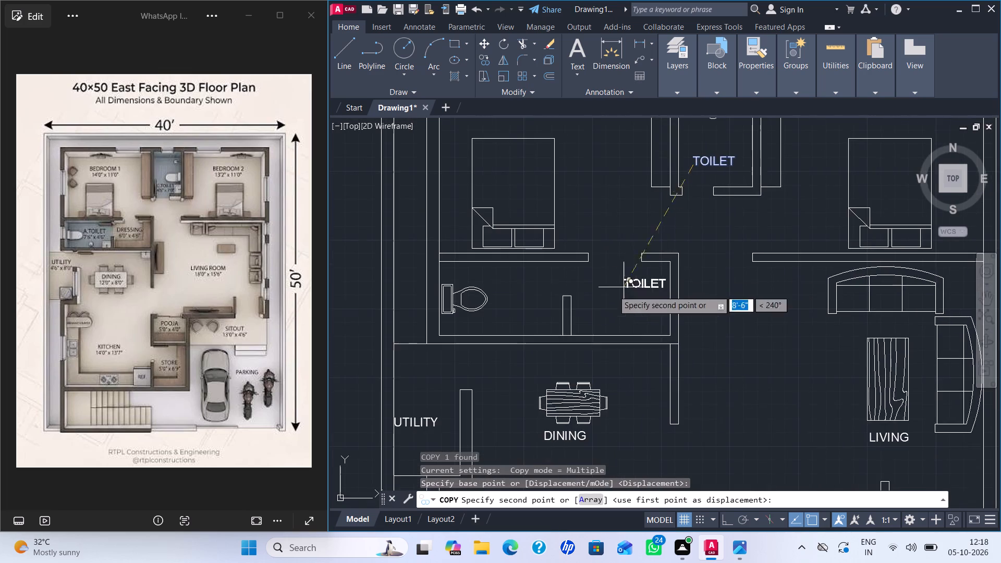
pyautogui.scroll(2, 508, 307)
pyautogui.click(500, 300)
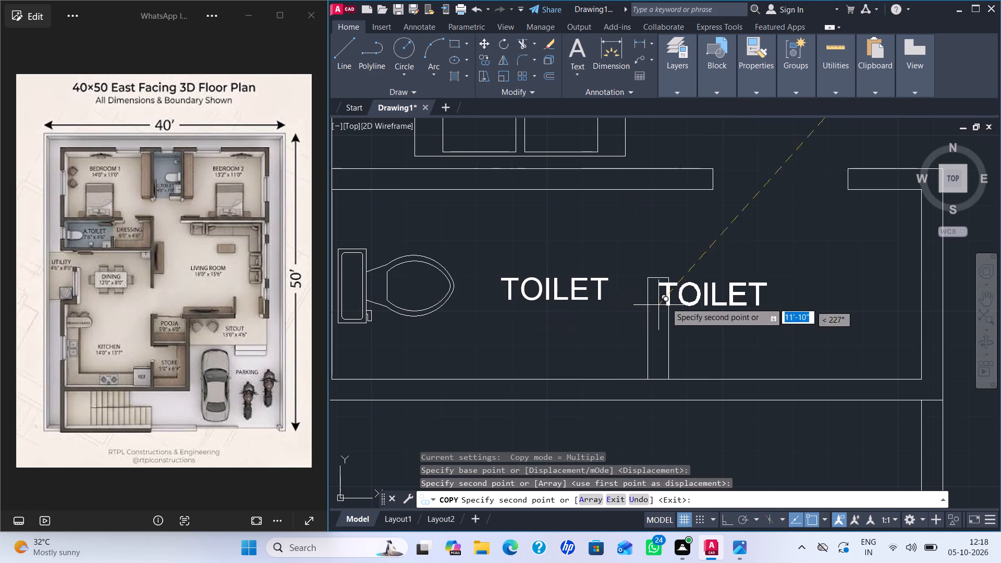
pyautogui.click(724, 299)
pyautogui.press('Escape')
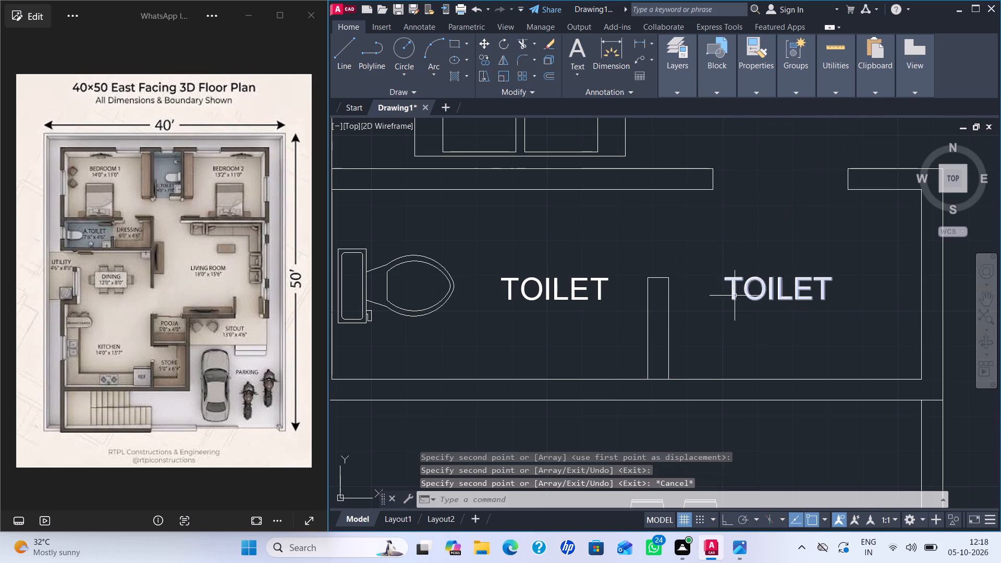
# Change the copied TOILET label in the dressing area to DRESSING and finish the text editing.
pyautogui.doubleClick(733, 281)
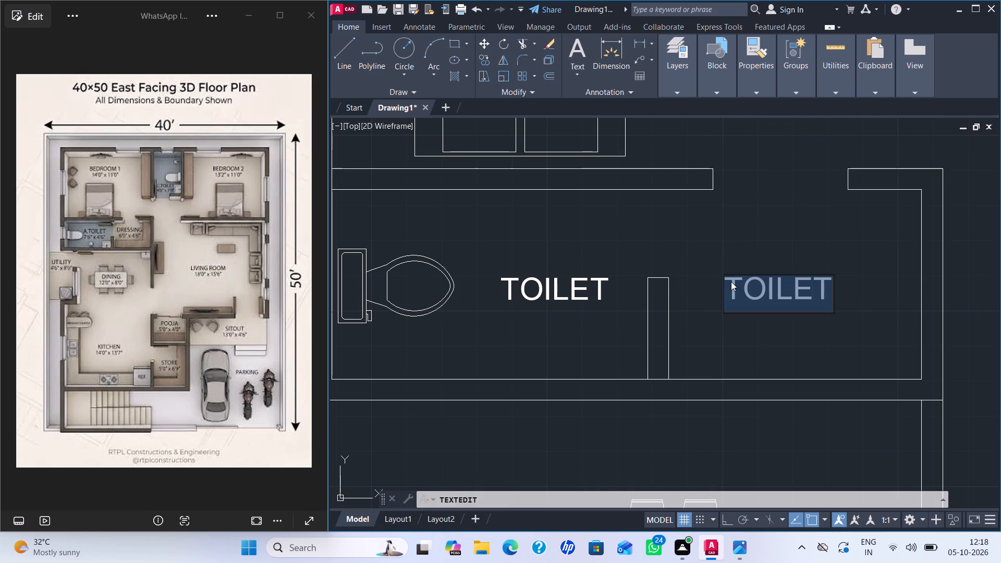
pyautogui.press('d')
pyautogui.press('r')
pyautogui.press('e')
pyautogui.press('s')
pyautogui.press('s')
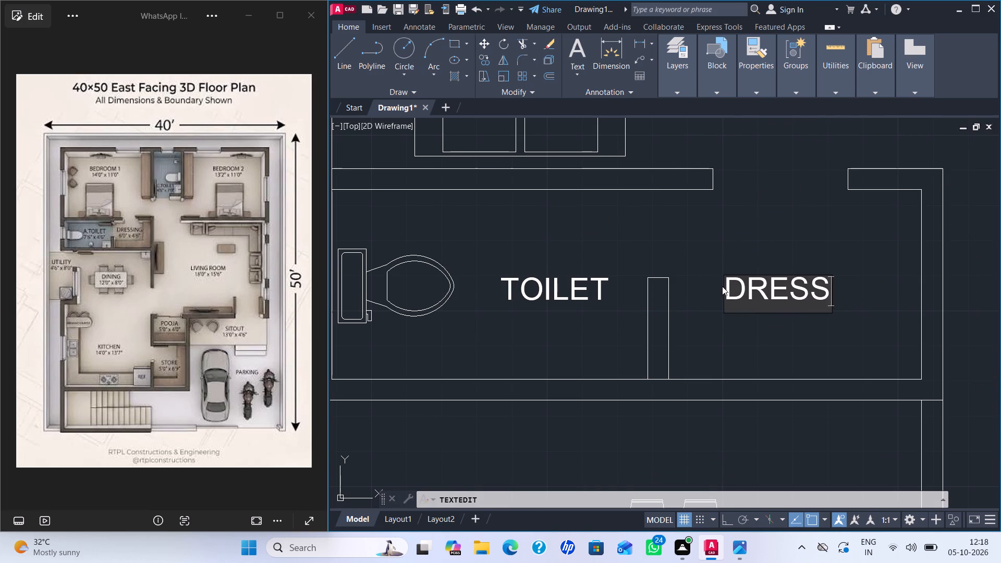
pyautogui.press('i')
pyautogui.press('n')
pyautogui.press('g')
pyautogui.press('Return')
pyautogui.scroll(-3, 794, 386)
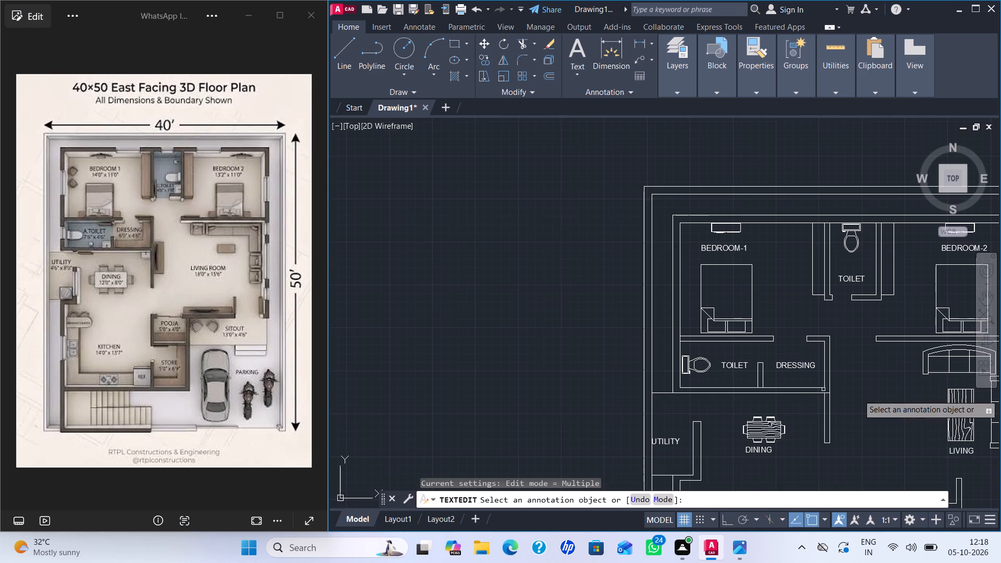
pyautogui.press('Escape')
# Move the UTILITY label about 10 inches east, clear of the utility room's west wall.
pyautogui.scroll(-1, 863, 399)
pyautogui.moveTo(809, 330); pyautogui.dragTo(661, 229, button='middle')
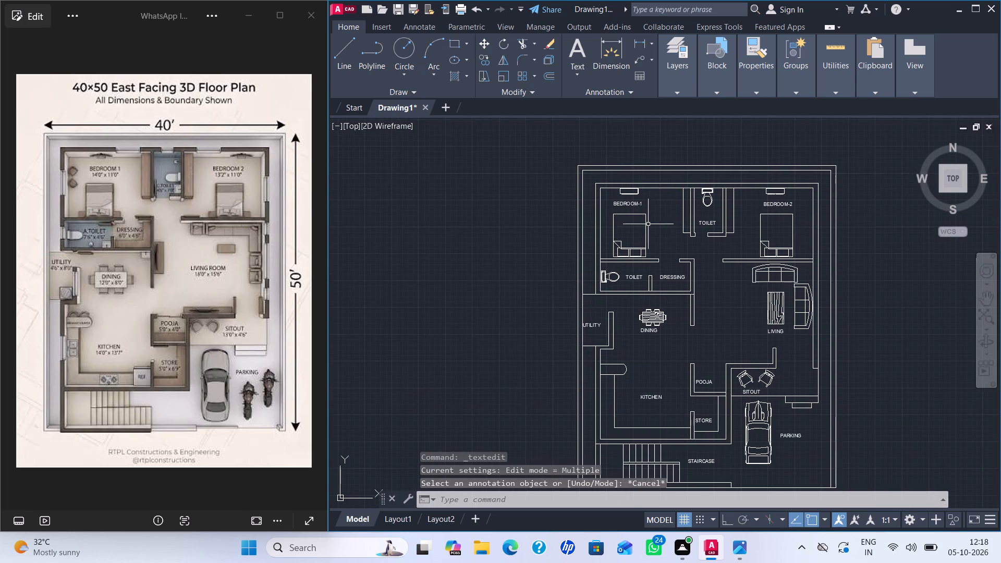
pyautogui.scroll(2, 610, 336)
pyautogui.click(568, 307)
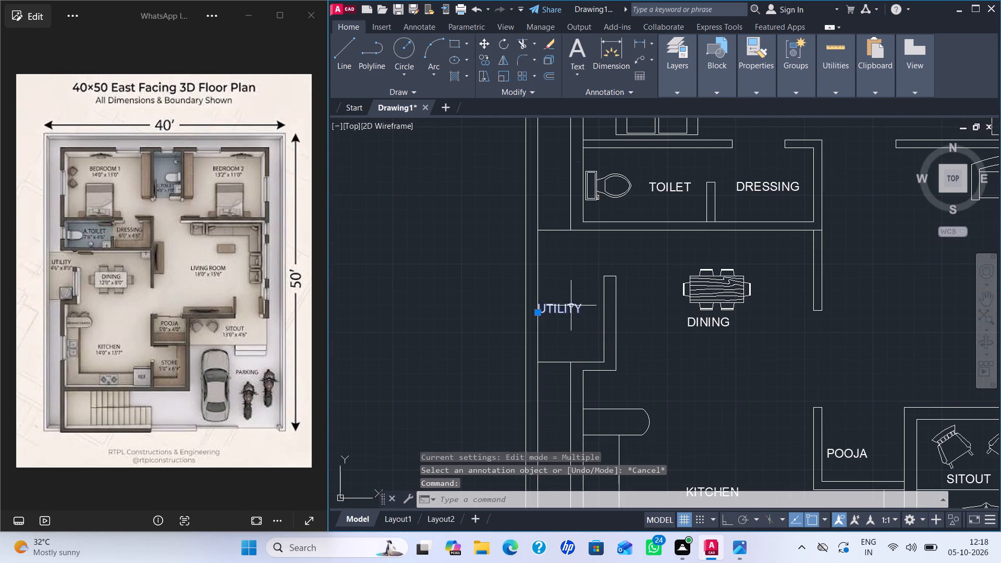
pyautogui.scroll(3, 559, 317)
pyautogui.click(470, 304)
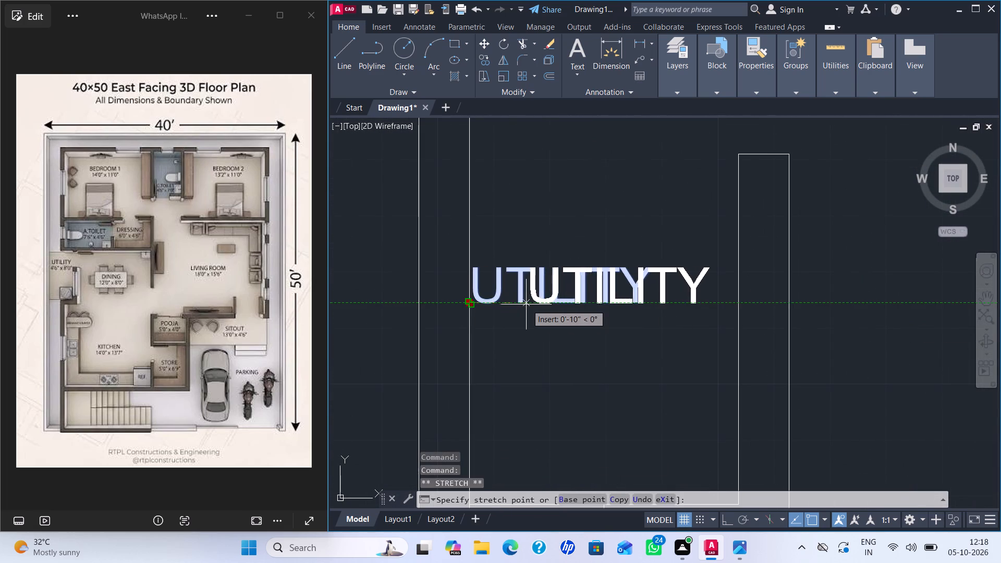
pyautogui.click(525, 304)
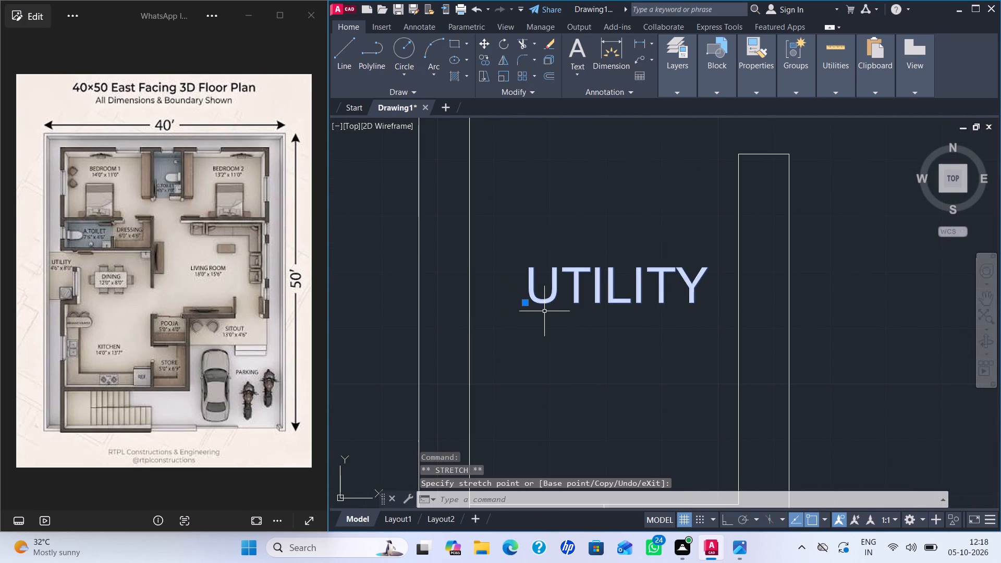
pyautogui.press('Escape')
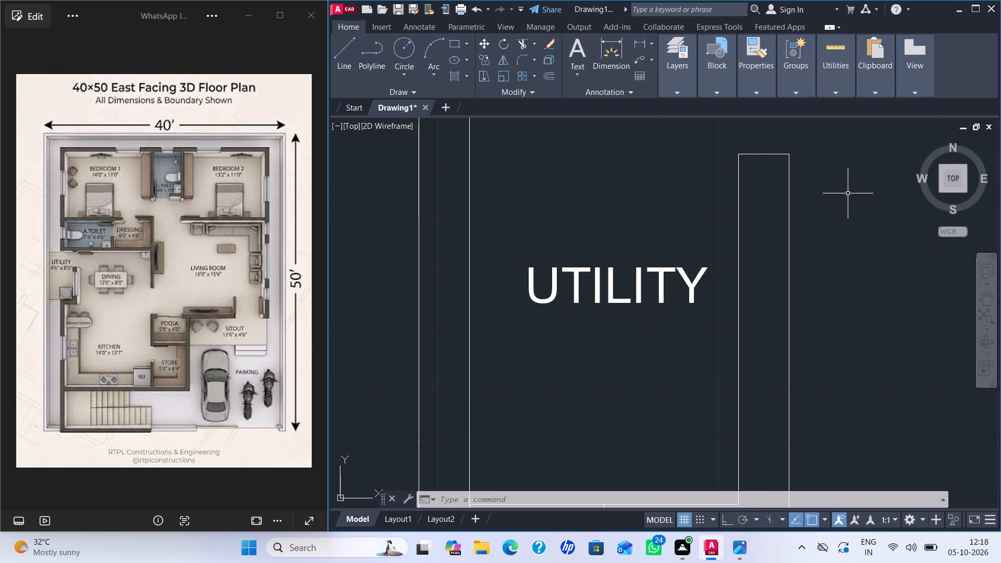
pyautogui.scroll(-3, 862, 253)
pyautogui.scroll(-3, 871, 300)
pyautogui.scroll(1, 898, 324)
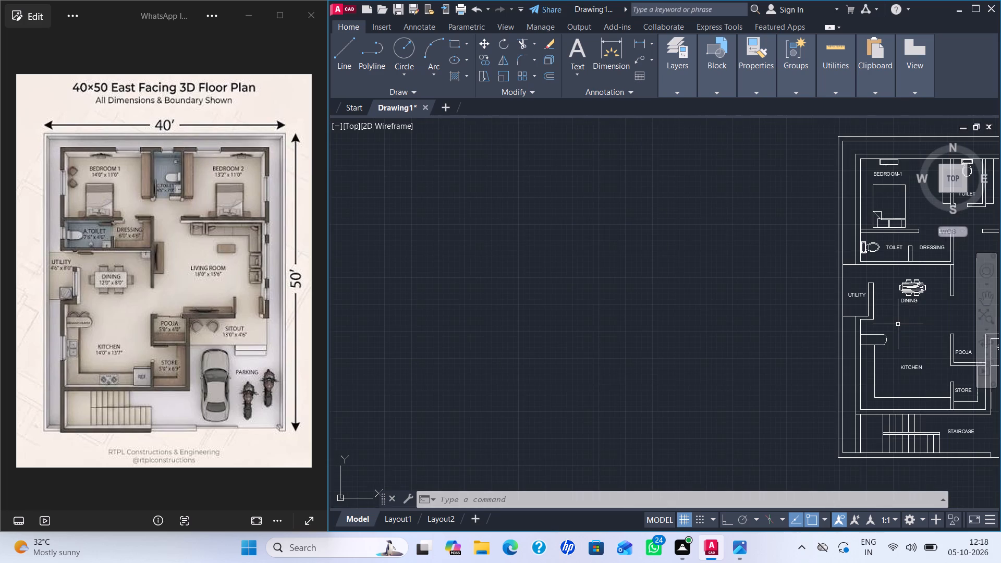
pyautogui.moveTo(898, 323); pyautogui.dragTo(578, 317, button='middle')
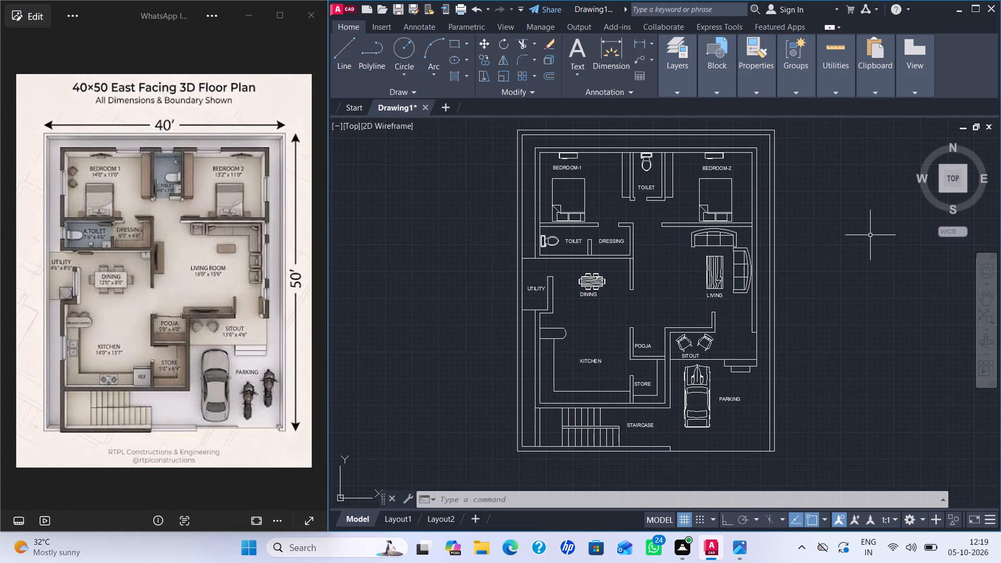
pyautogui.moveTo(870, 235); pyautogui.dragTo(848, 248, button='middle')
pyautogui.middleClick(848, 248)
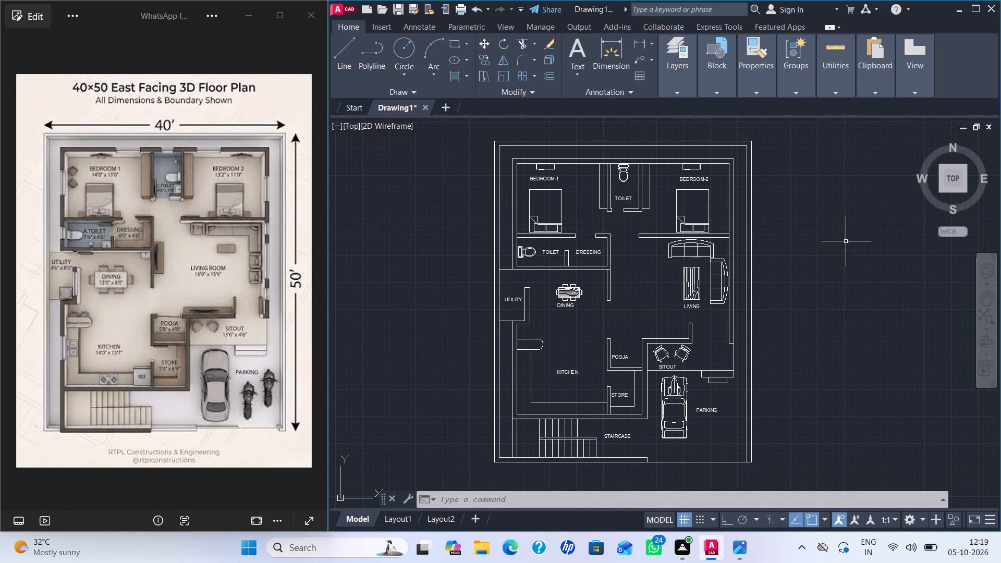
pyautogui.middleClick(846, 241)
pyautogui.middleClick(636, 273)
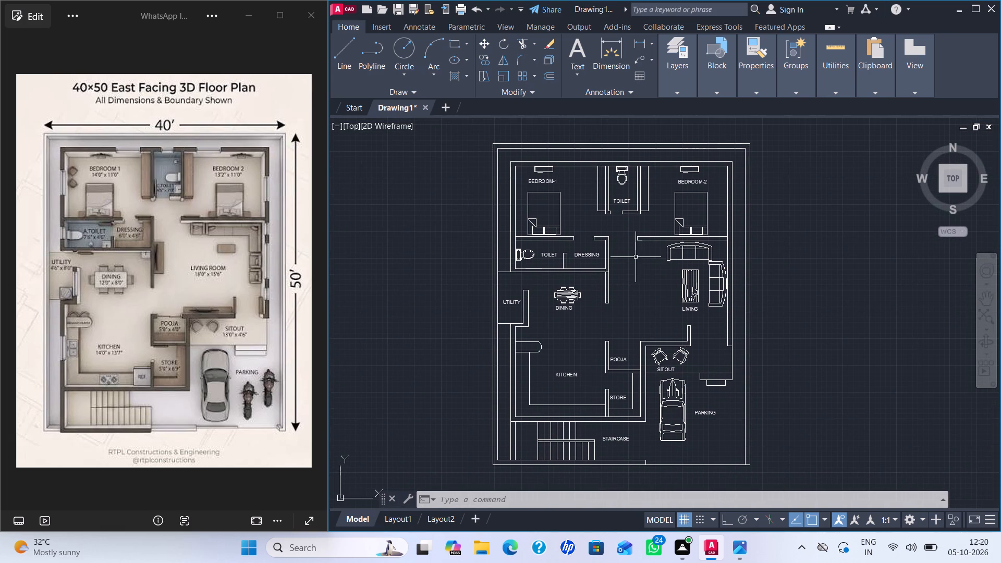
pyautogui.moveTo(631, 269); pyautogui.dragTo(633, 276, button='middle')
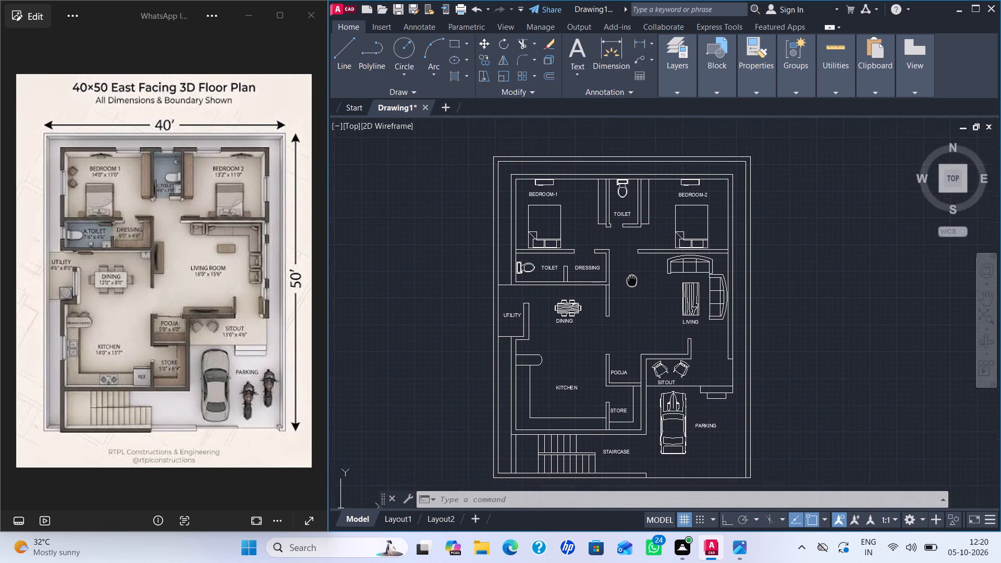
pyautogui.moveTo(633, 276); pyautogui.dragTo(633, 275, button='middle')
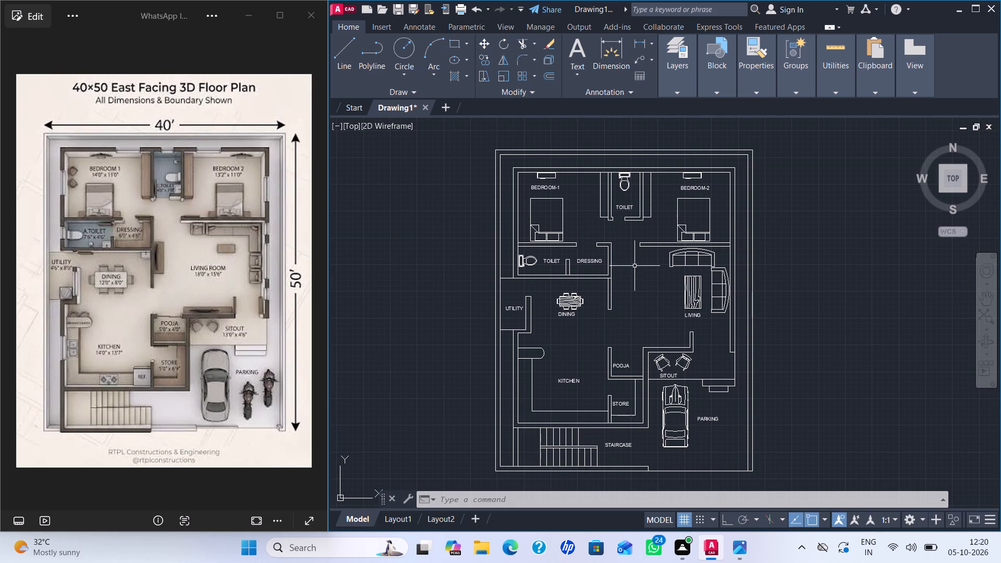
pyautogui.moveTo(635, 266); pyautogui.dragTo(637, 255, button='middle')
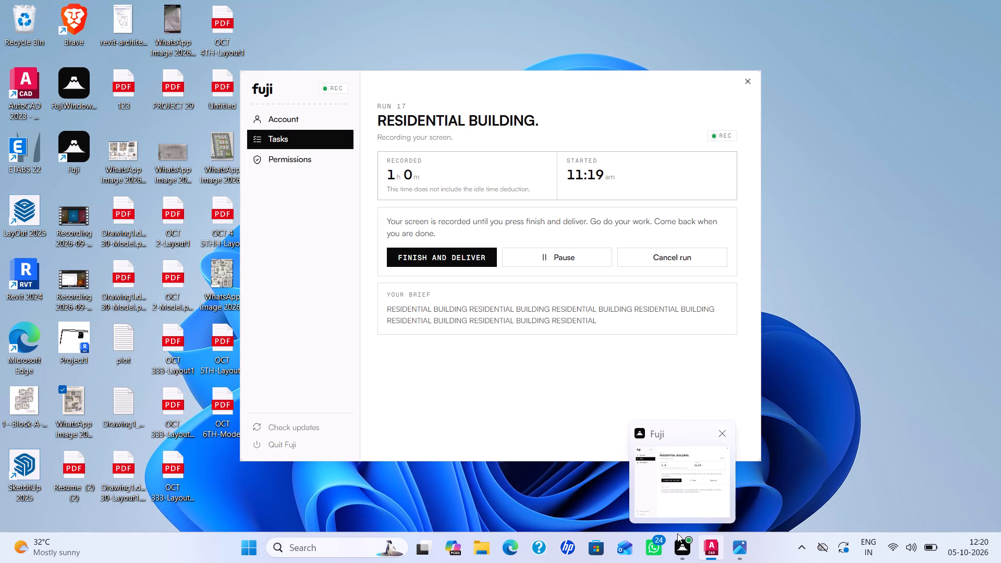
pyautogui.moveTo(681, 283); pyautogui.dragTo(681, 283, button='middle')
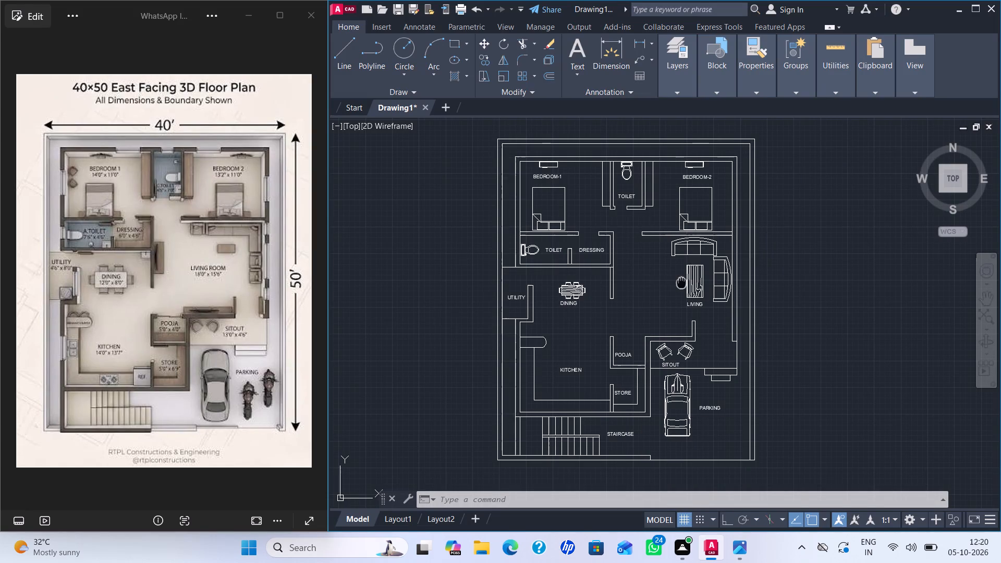
# Examine the labelled floor plan room by room, from the bedrooms and living area to the staircase and parking.
pyautogui.moveTo(681, 283); pyautogui.dragTo(644, 290, button='middle')
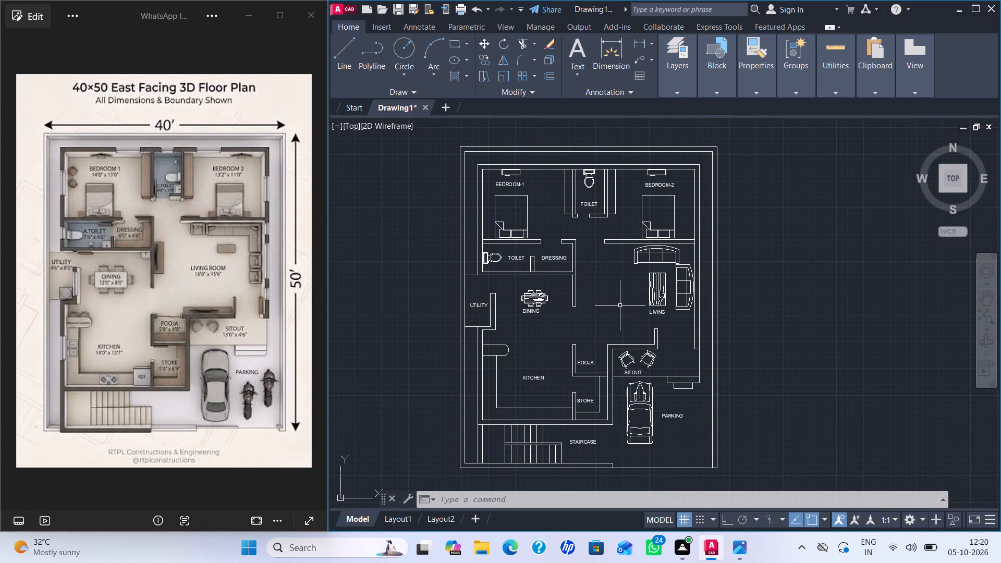
pyautogui.scroll(2, 620, 305)
pyautogui.moveTo(601, 305); pyautogui.dragTo(600, 303, button='middle')
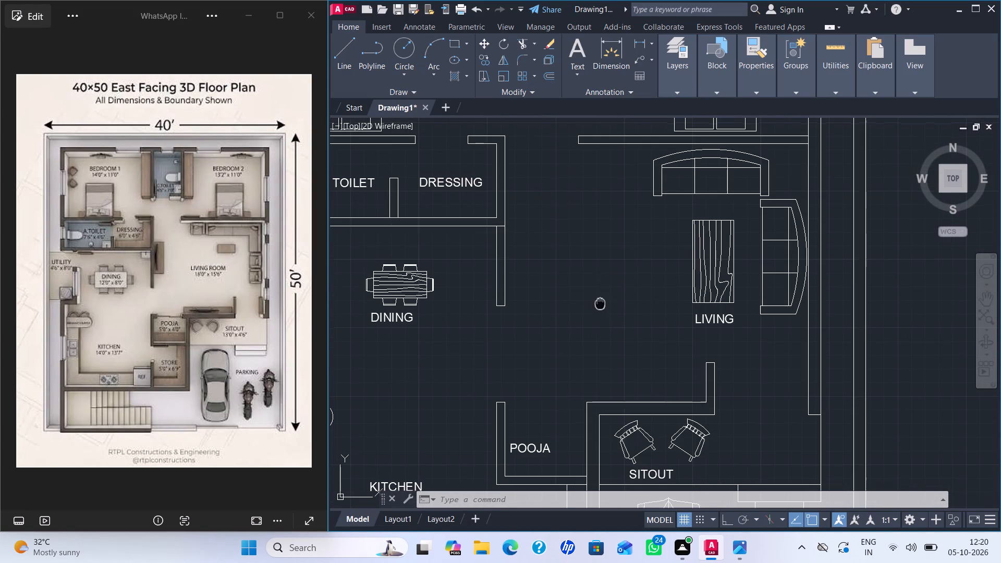
pyautogui.moveTo(600, 303); pyautogui.dragTo(730, 323, button='middle')
pyautogui.scroll(-1, 700, 308)
pyautogui.moveTo(714, 302); pyautogui.dragTo(566, 337, button='middle')
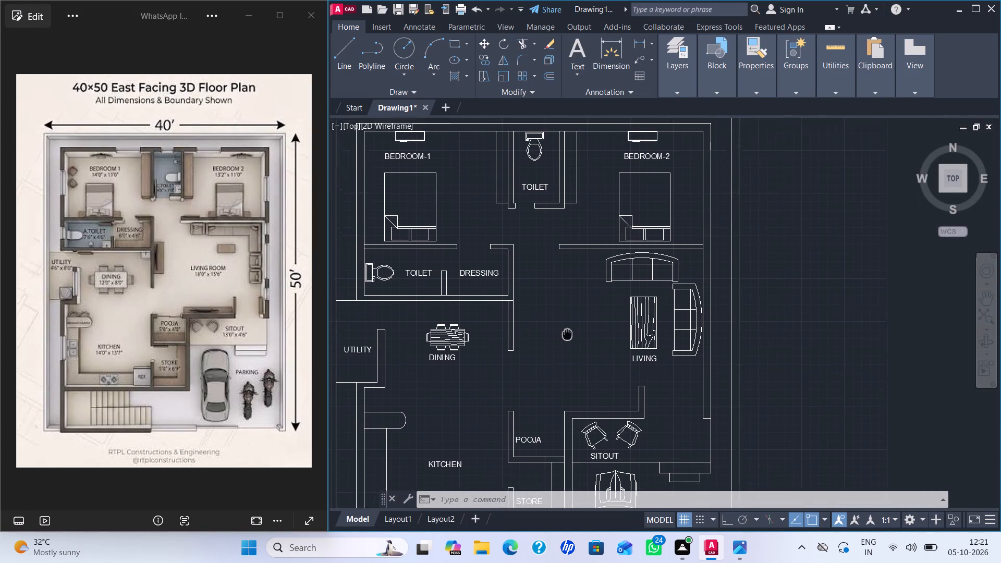
pyautogui.moveTo(566, 337); pyautogui.dragTo(564, 364, button='middle')
pyautogui.moveTo(578, 304); pyautogui.dragTo(572, 341, button='middle')
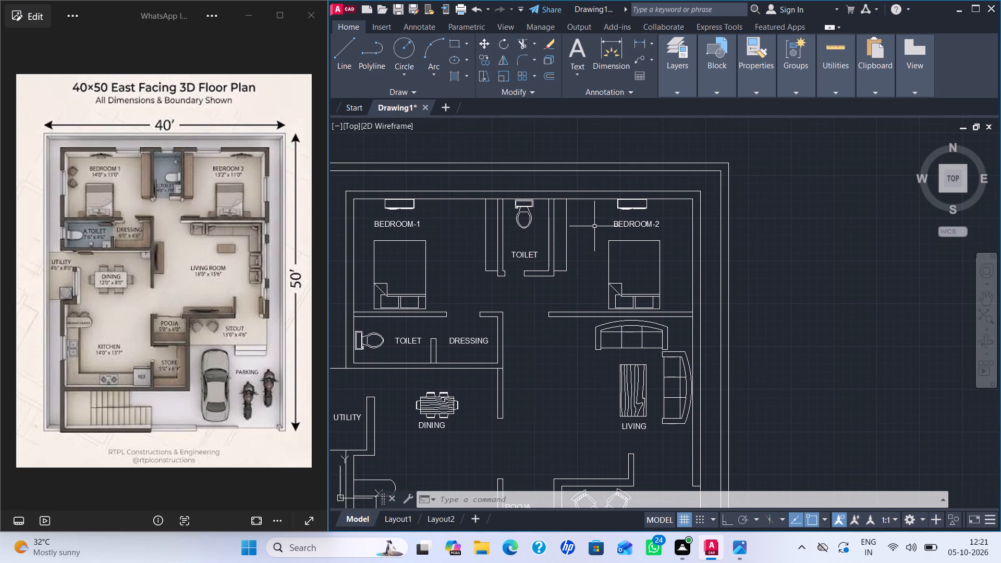
pyautogui.scroll(-1, 594, 226)
pyautogui.scroll(1, 598, 230)
pyautogui.scroll(-1, 578, 242)
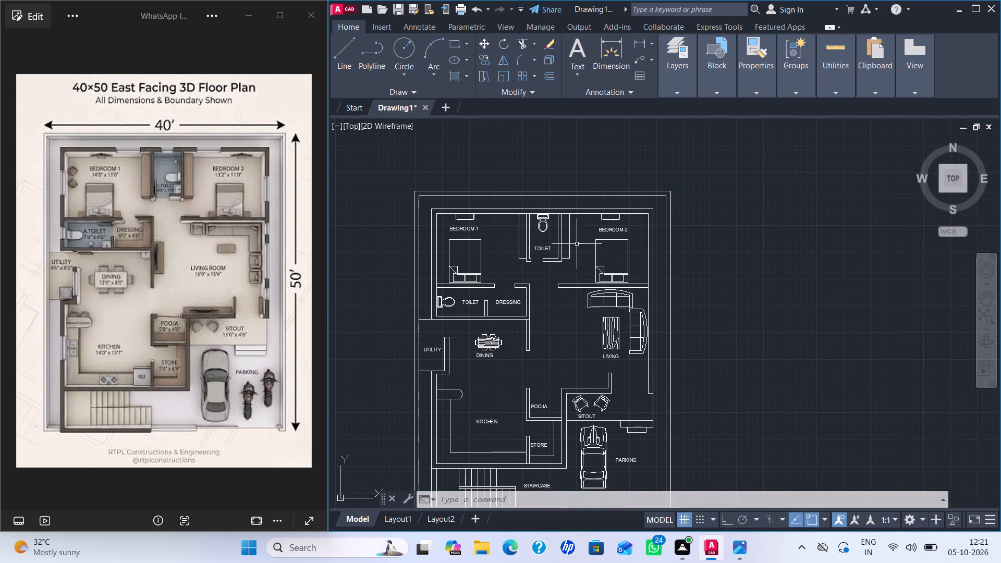
pyautogui.moveTo(570, 288); pyautogui.dragTo(577, 195, button='middle')
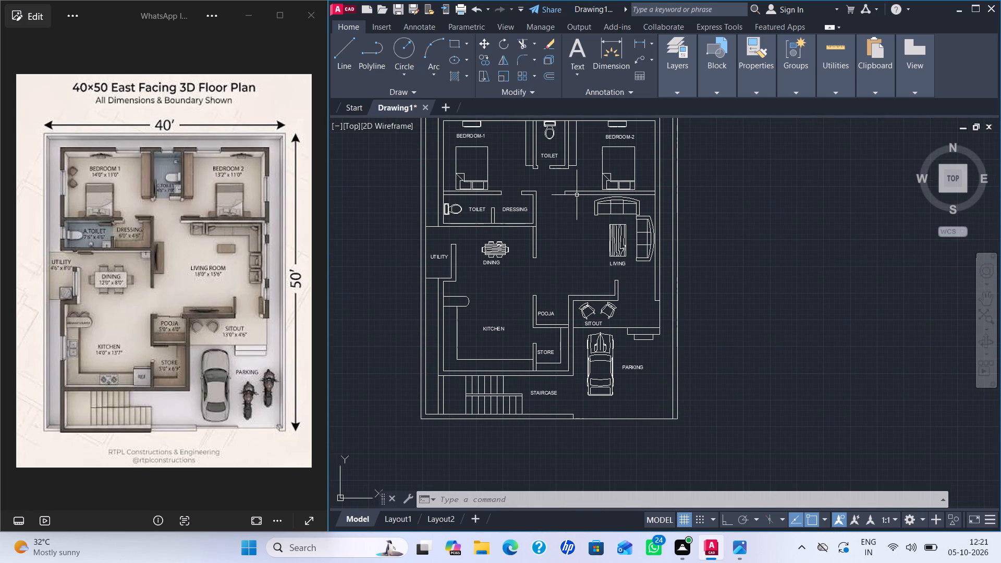
pyautogui.moveTo(594, 295); pyautogui.dragTo(566, 321, button='middle')
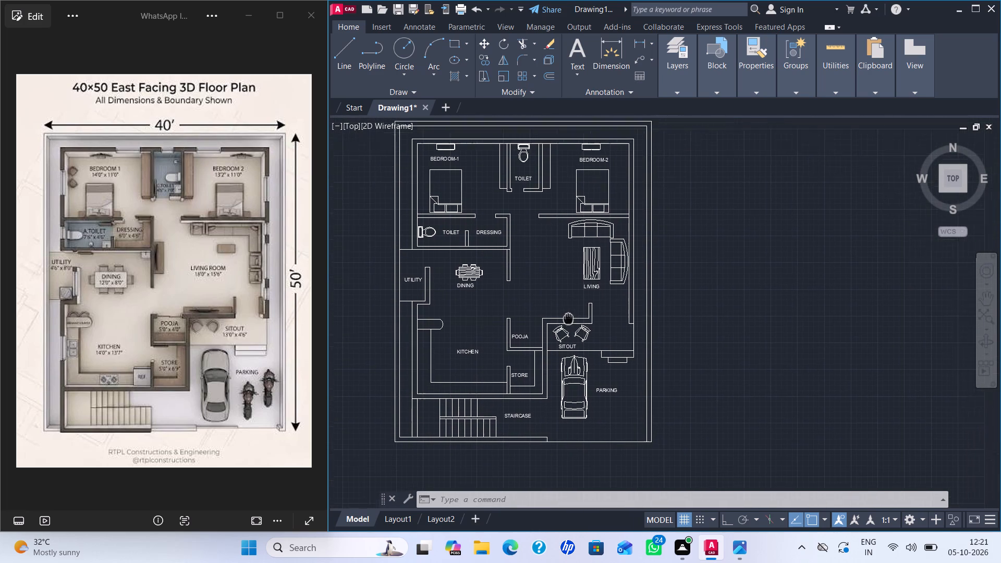
pyautogui.moveTo(566, 321); pyautogui.dragTo(556, 339, button='middle')
# Fill the open yard around the house, including parking and the strip west of the kitchen, with solid hatch in colour 199,200,202.
pyautogui.press('h')
pyautogui.press('Return')
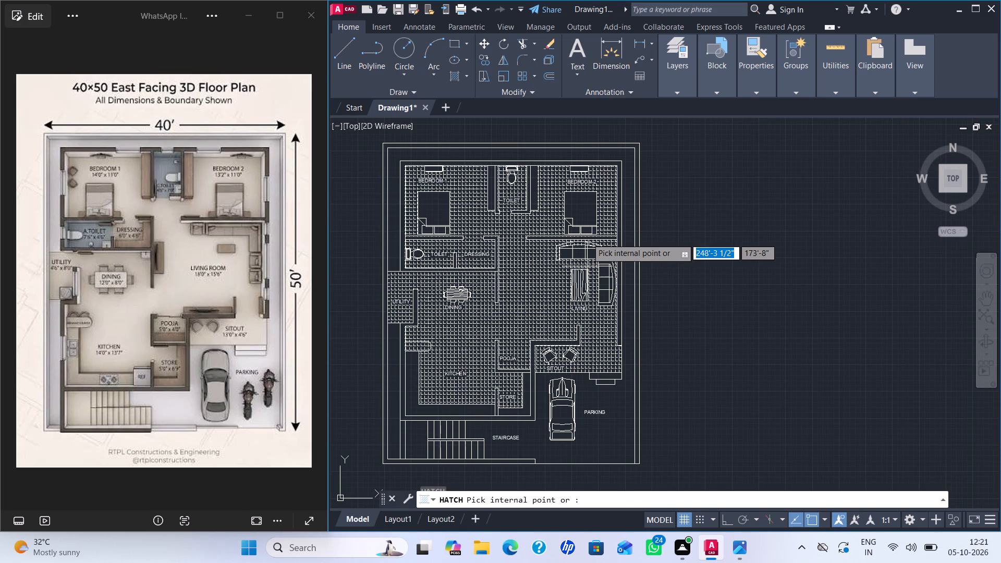
pyautogui.click(400, 43)
pyautogui.scroll(4, 418, 97)
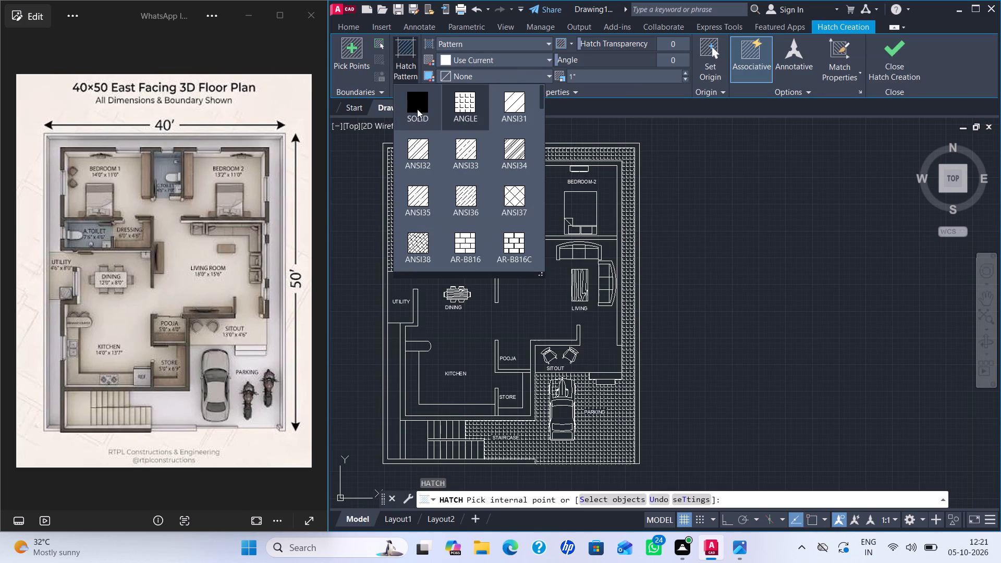
pyautogui.click(418, 99)
pyautogui.click(448, 57)
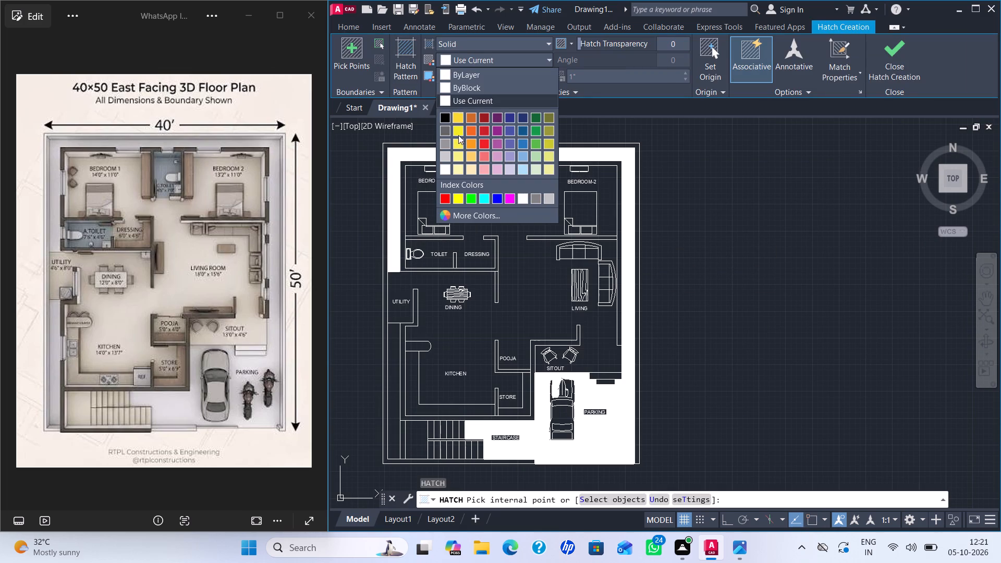
pyautogui.click(446, 141)
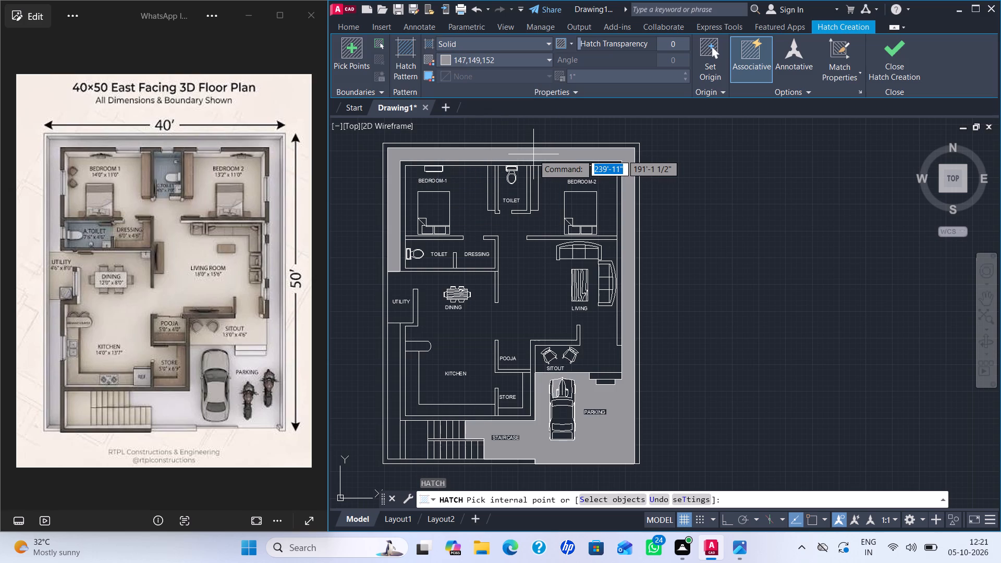
pyautogui.click(444, 59)
pyautogui.click(446, 154)
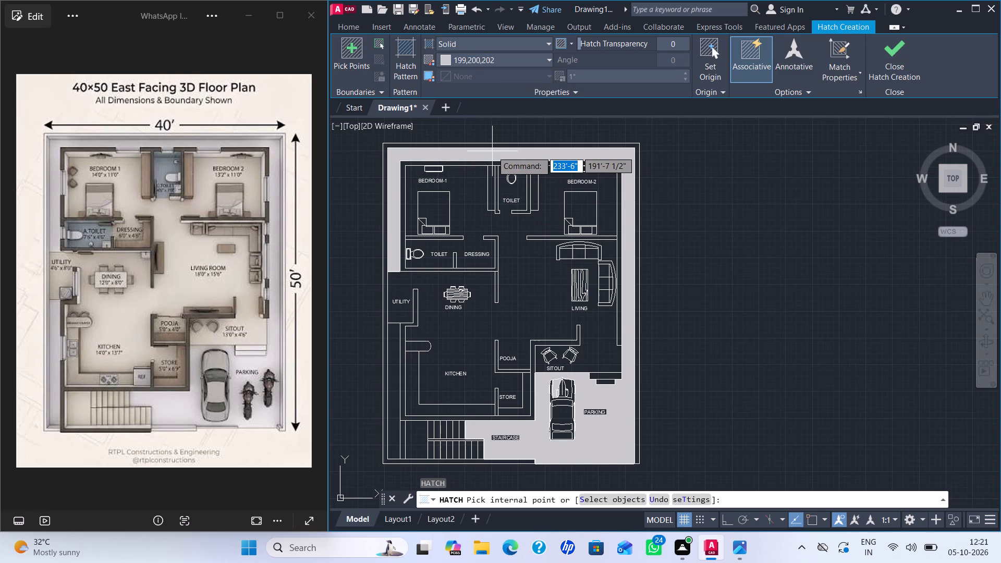
pyautogui.click(492, 151)
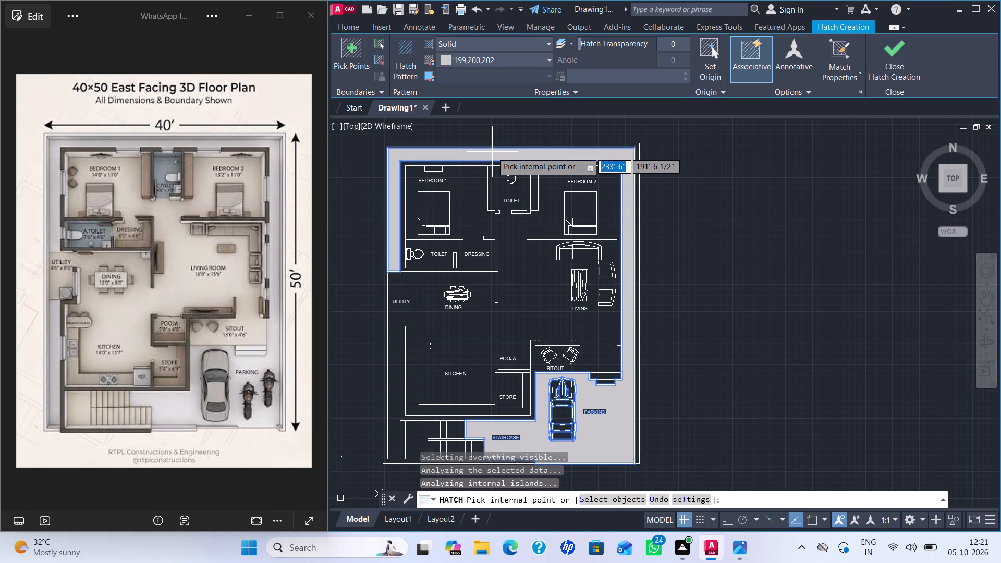
pyautogui.click(393, 384)
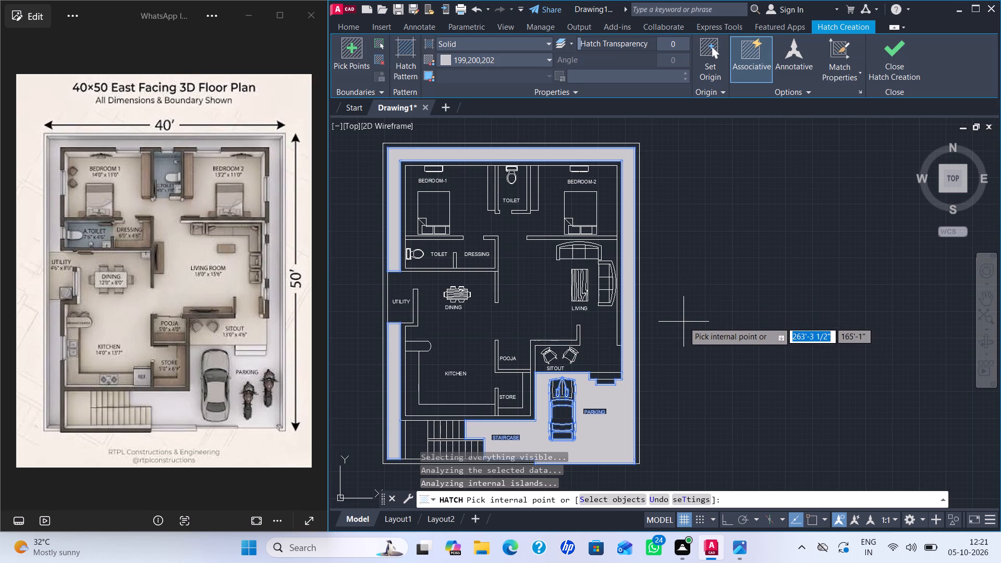
pyautogui.press('Return')
pyautogui.moveTo(742, 332); pyautogui.dragTo(770, 327, button='middle')
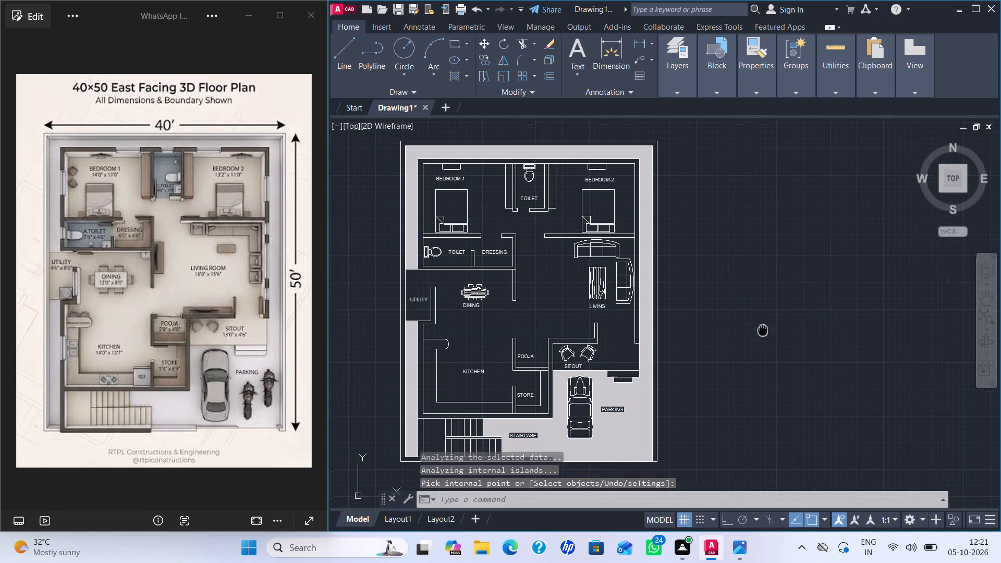
pyautogui.moveTo(770, 327); pyautogui.dragTo(829, 324, button='middle')
pyautogui.moveTo(762, 367); pyautogui.dragTo(810, 367, button='middle')
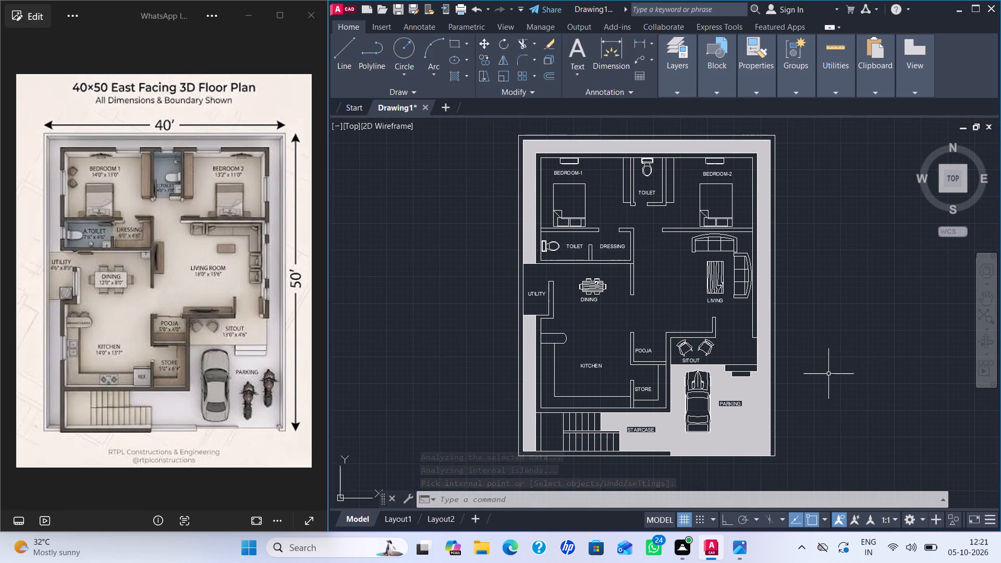
pyautogui.press('Escape')
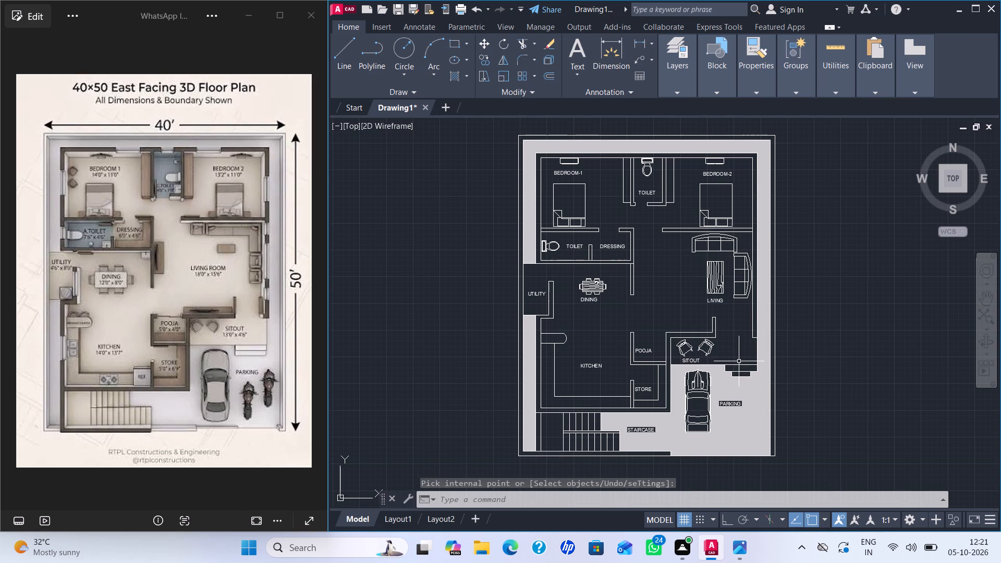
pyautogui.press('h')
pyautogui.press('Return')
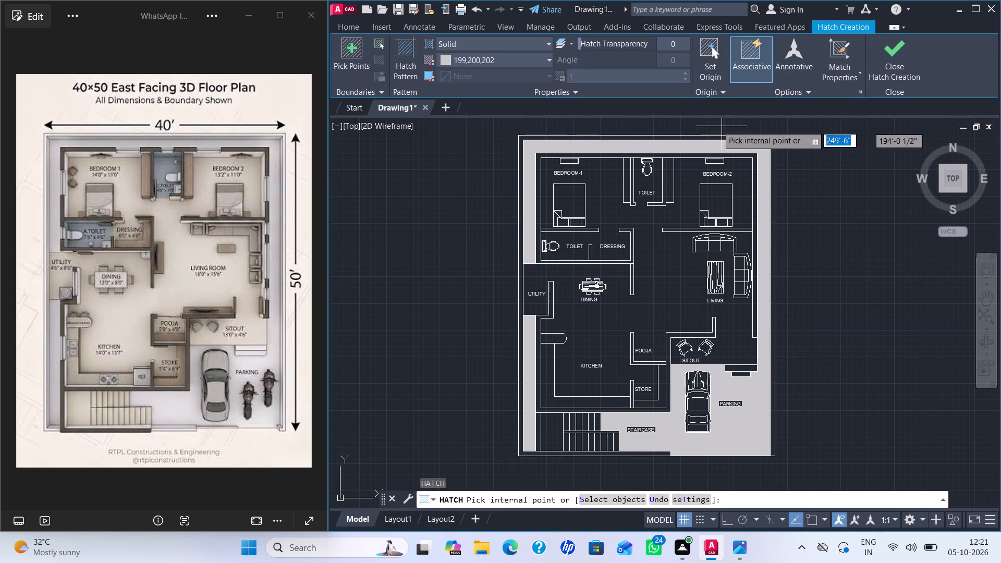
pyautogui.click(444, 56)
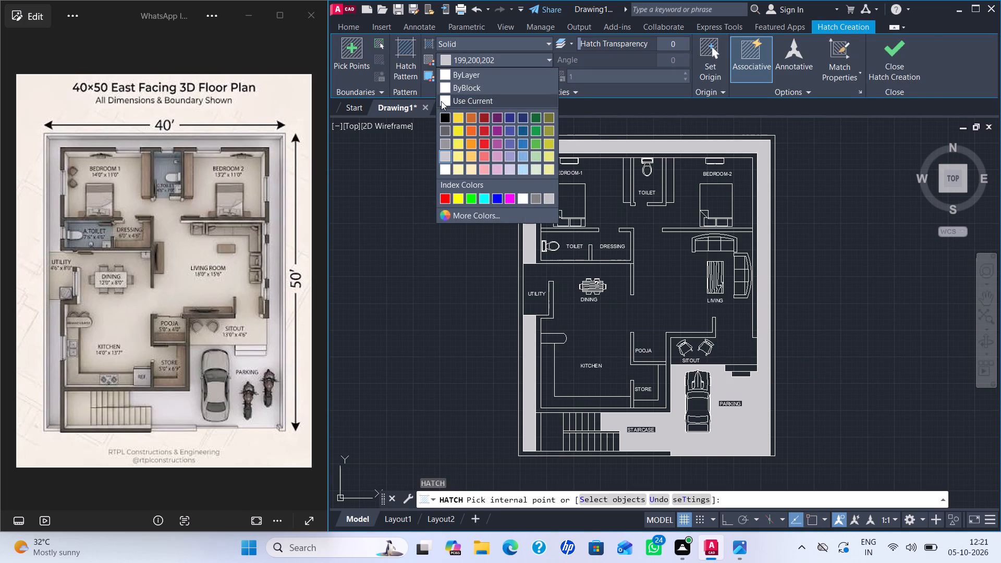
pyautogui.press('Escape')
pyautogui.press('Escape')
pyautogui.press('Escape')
# Fill the compound boundary wall around the plot with a solid hatch in colour 147,149,152.
pyautogui.press('h')
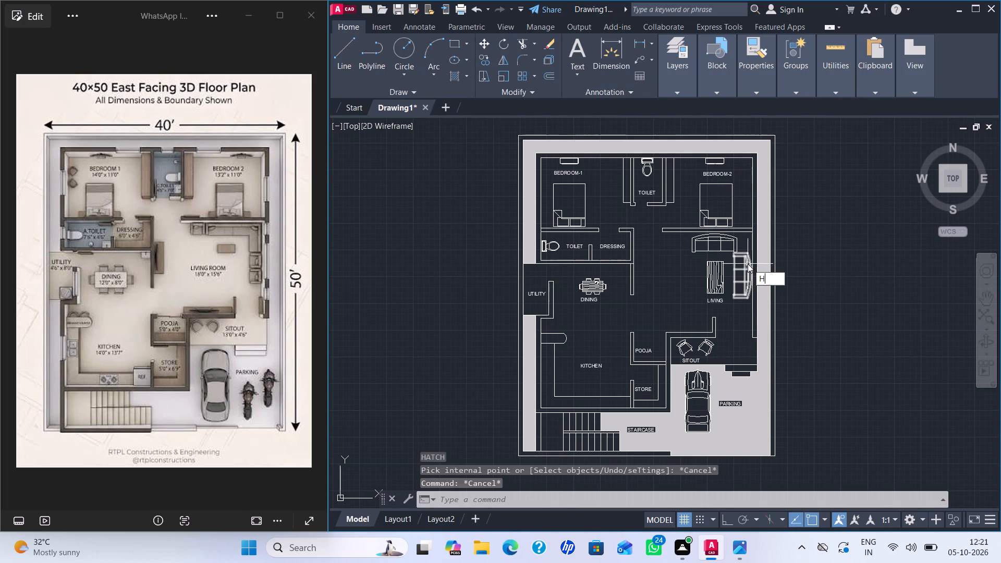
pyautogui.press('Return')
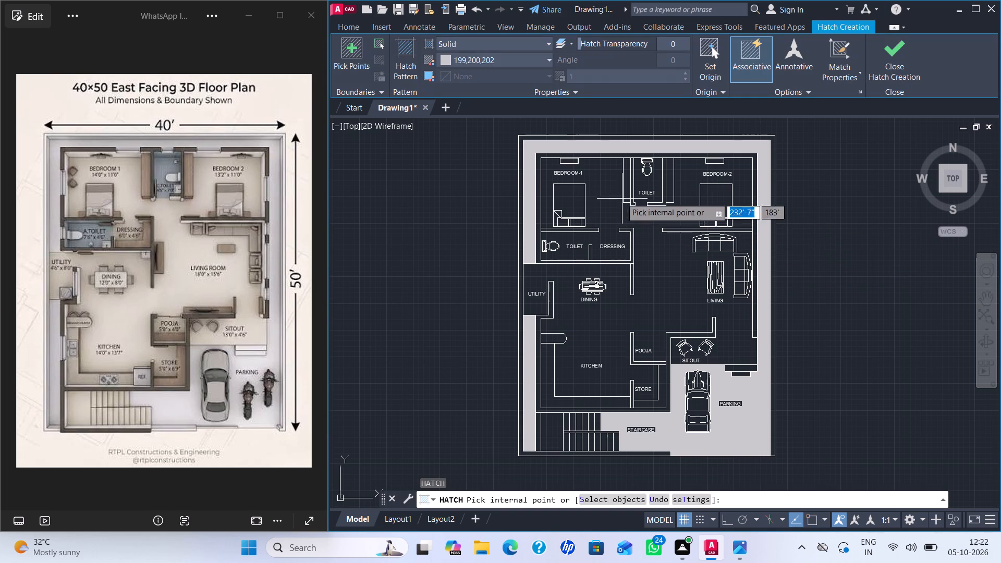
pyautogui.click(445, 59)
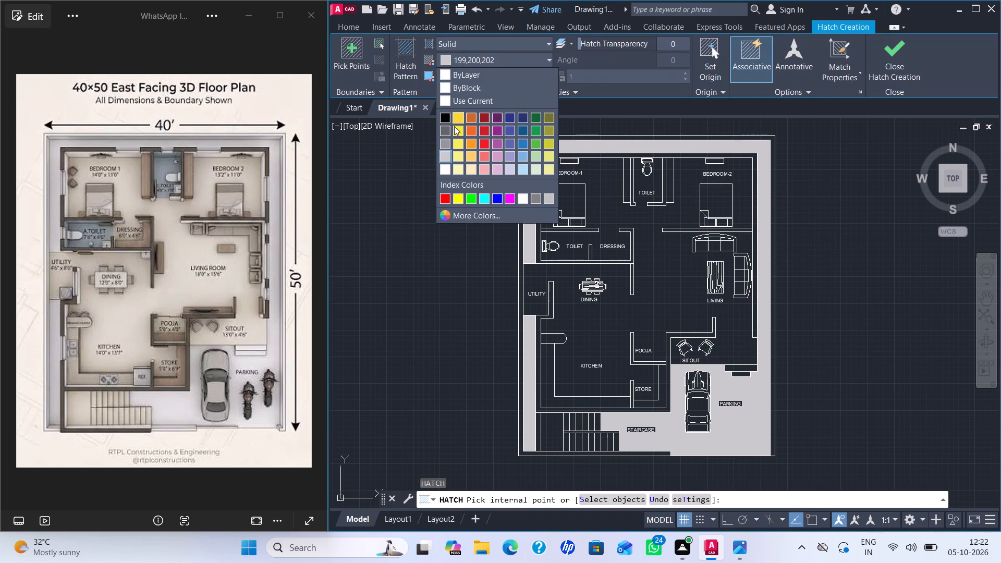
pyautogui.click(444, 145)
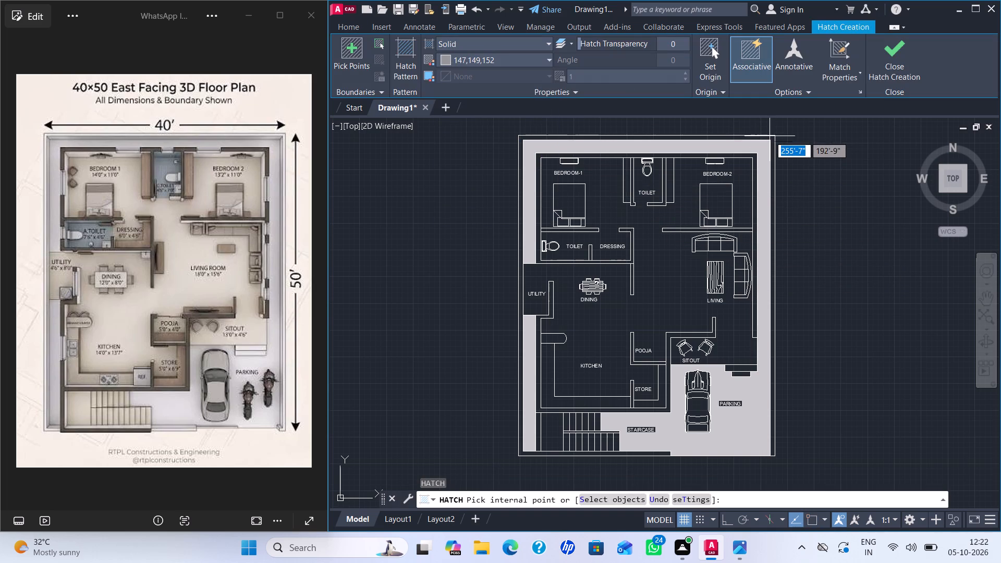
pyautogui.click(765, 137)
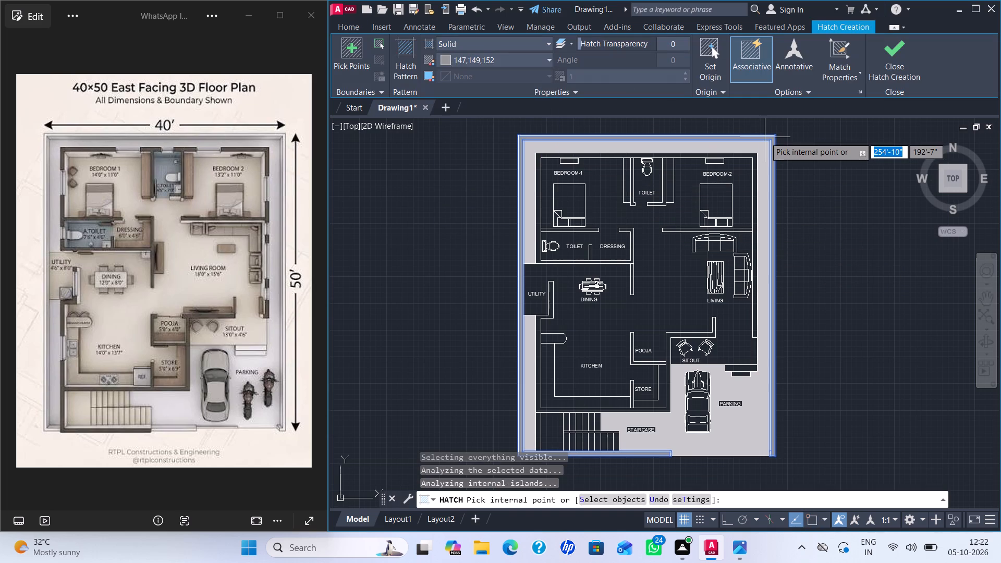
pyautogui.press('Return')
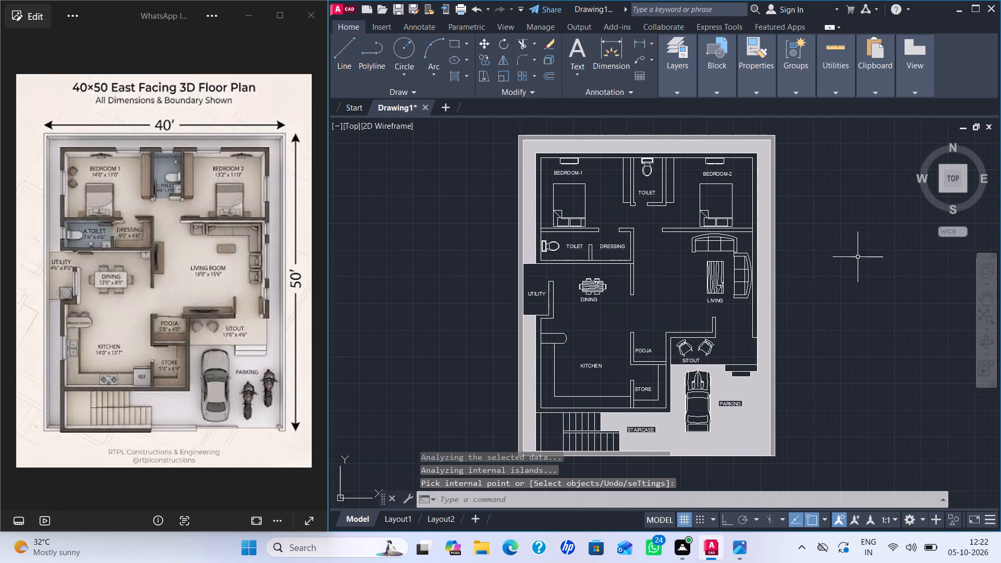
# Fill the house's outer walls and the connected dressing, utility and sitout walls with a solid hatch in index colour 89.
pyautogui.moveTo(823, 286); pyautogui.dragTo(847, 261, button='middle')
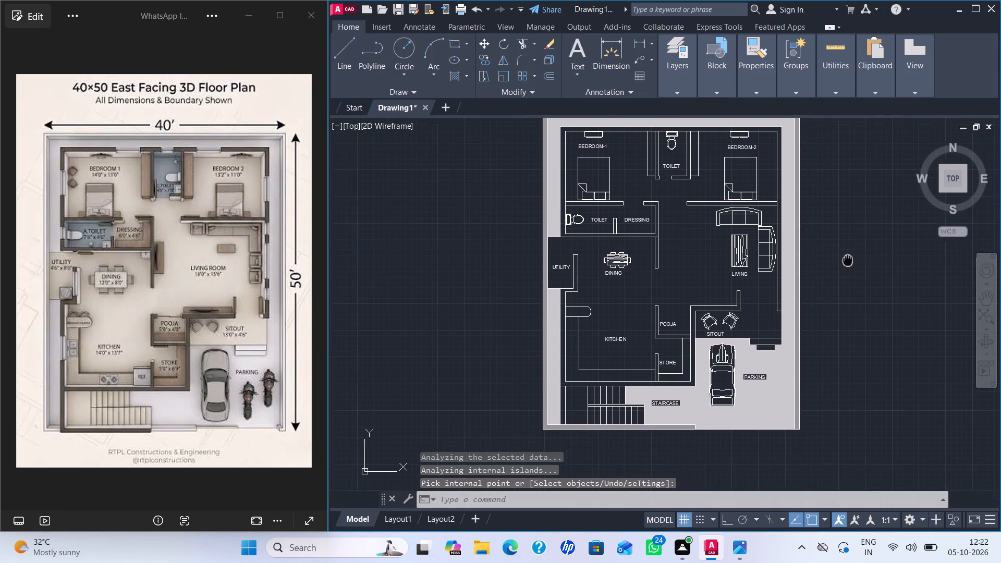
pyautogui.moveTo(847, 261); pyautogui.dragTo(839, 271, button='middle')
pyautogui.press('h')
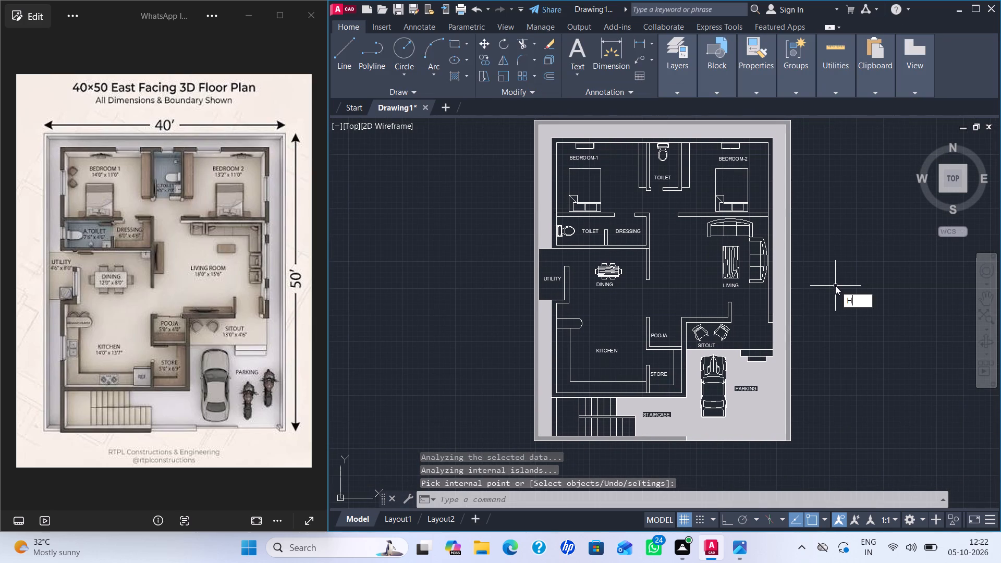
pyautogui.press('Return')
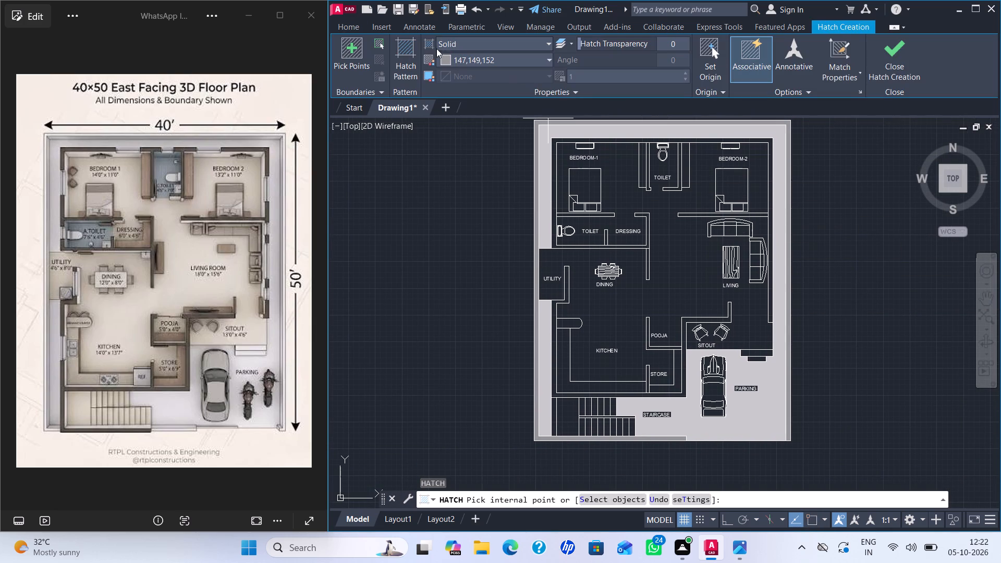
pyautogui.click(445, 60)
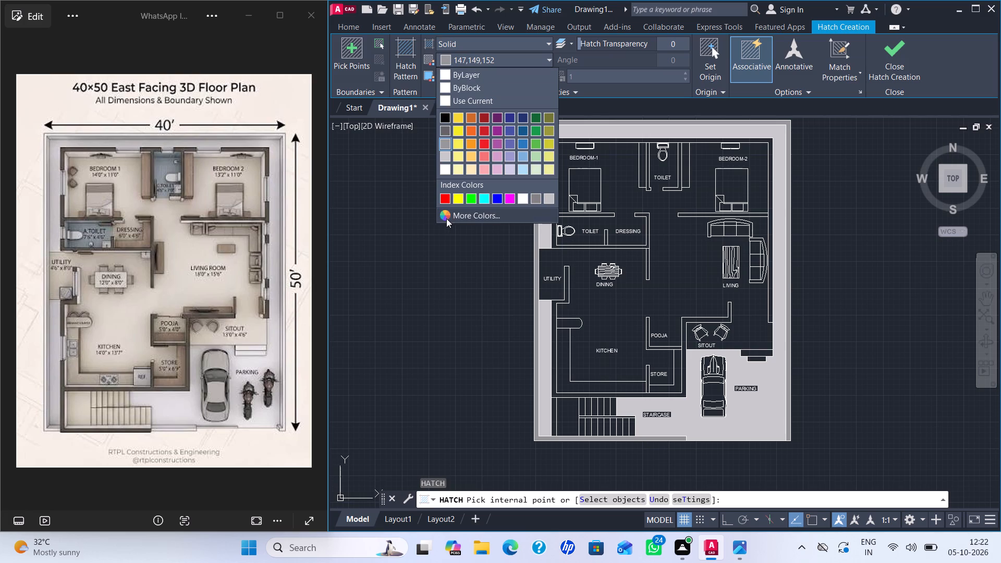
pyautogui.click(456, 212)
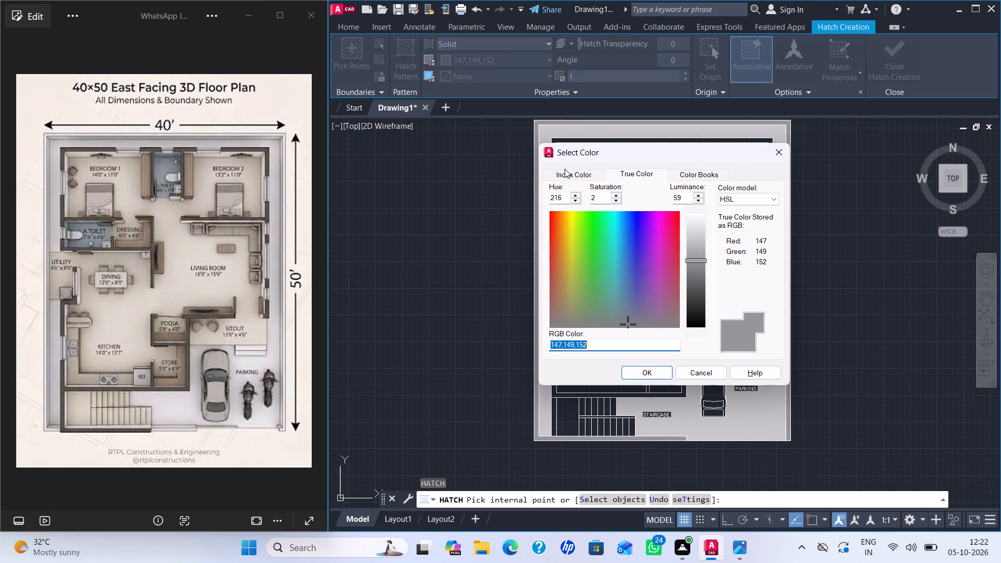
pyautogui.click(565, 170)
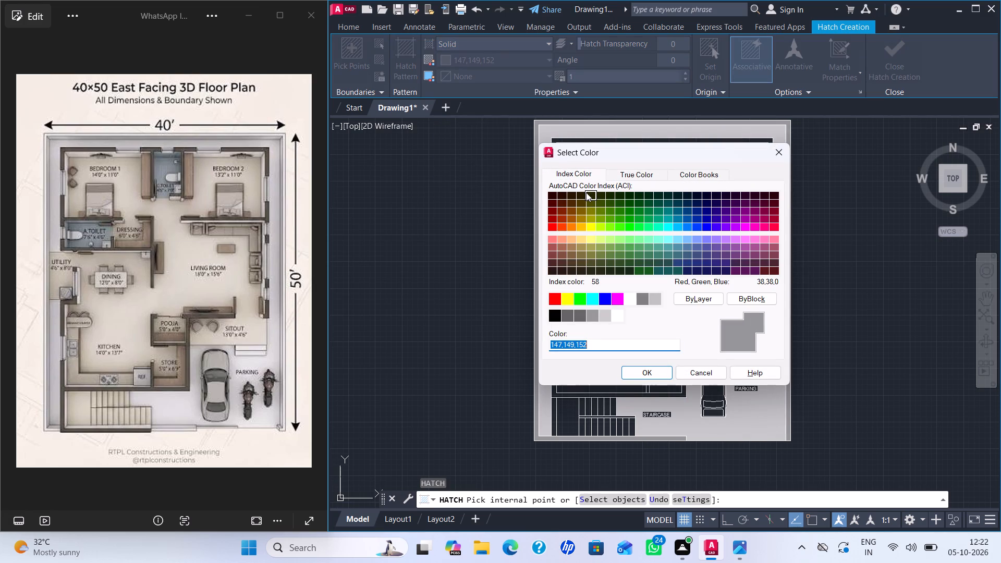
pyautogui.click(591, 193)
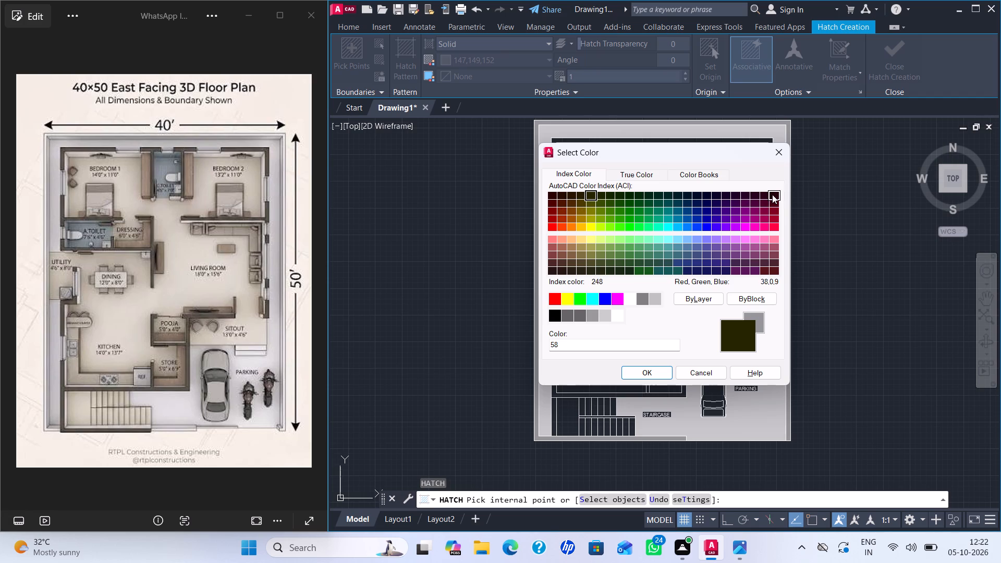
pyautogui.click(619, 267)
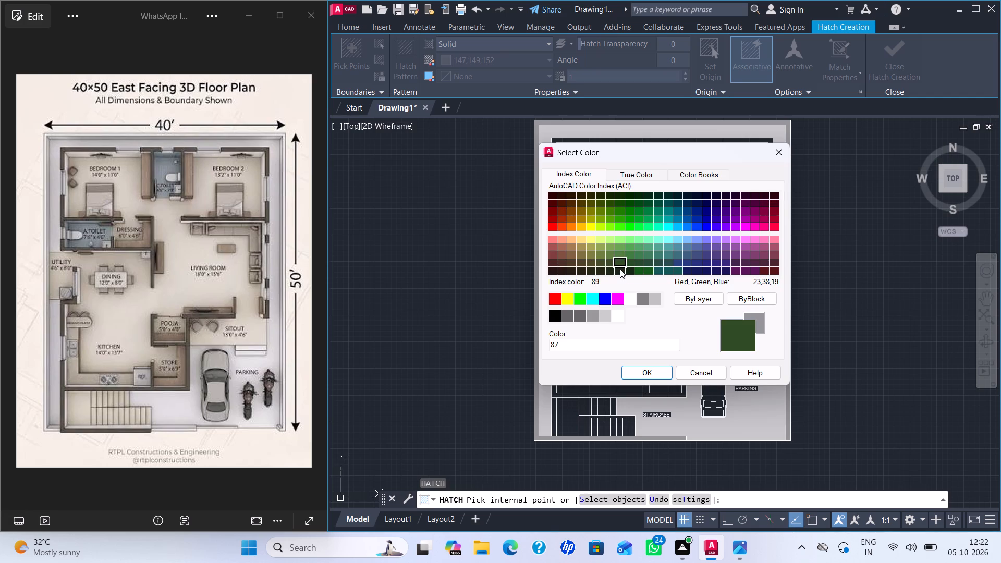
pyautogui.click(620, 269)
pyautogui.click(649, 372)
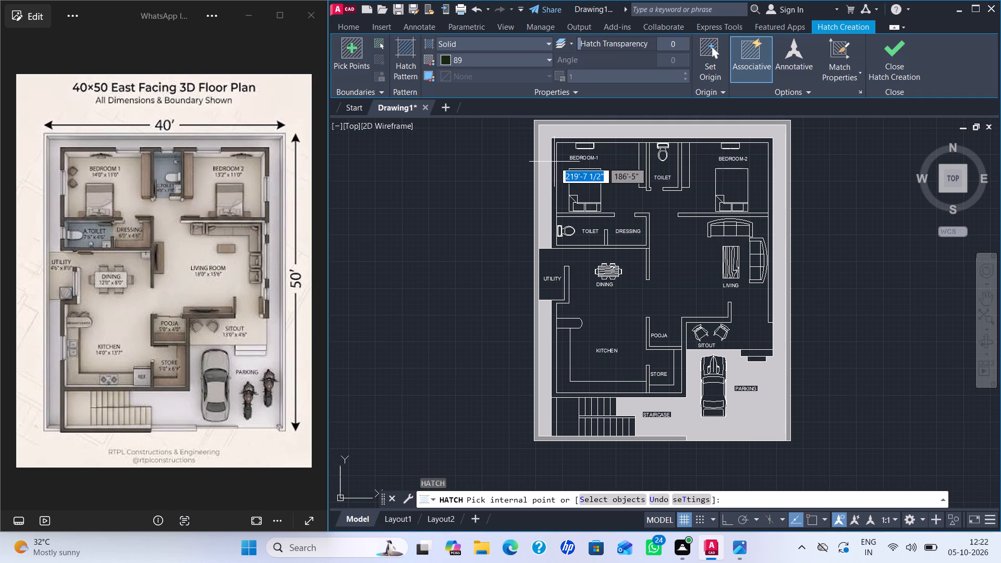
pyautogui.click(554, 162)
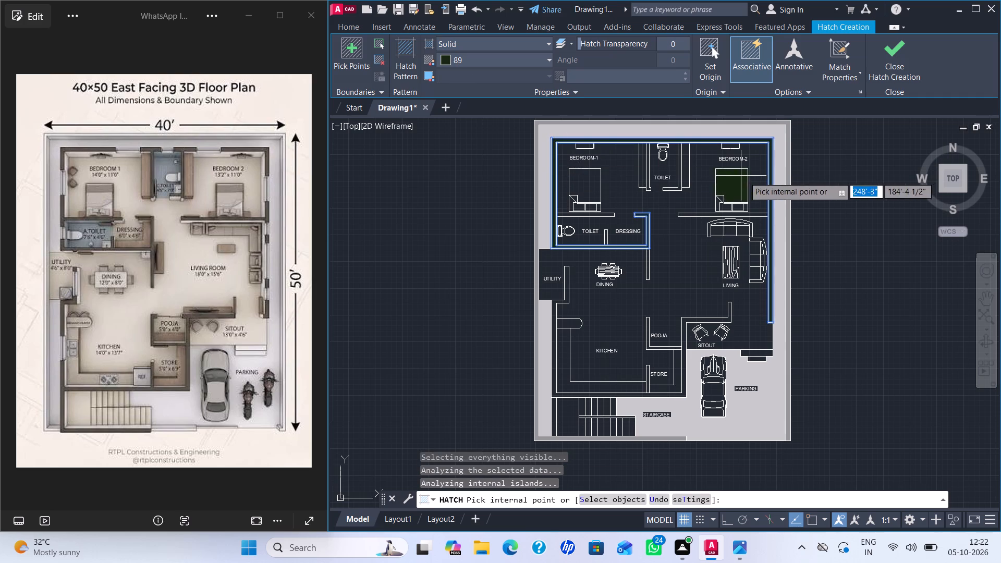
pyautogui.click(555, 332)
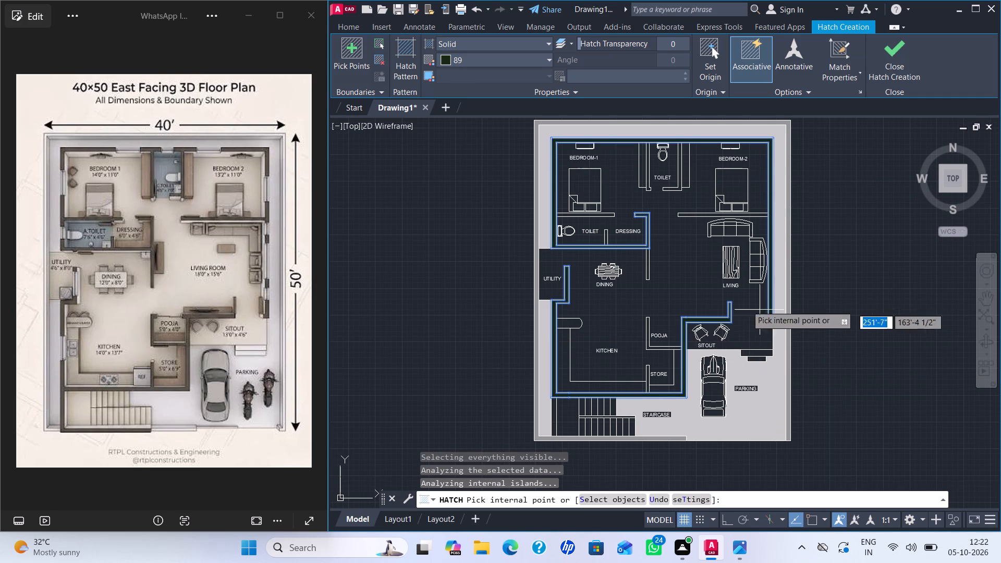
pyautogui.press('Return')
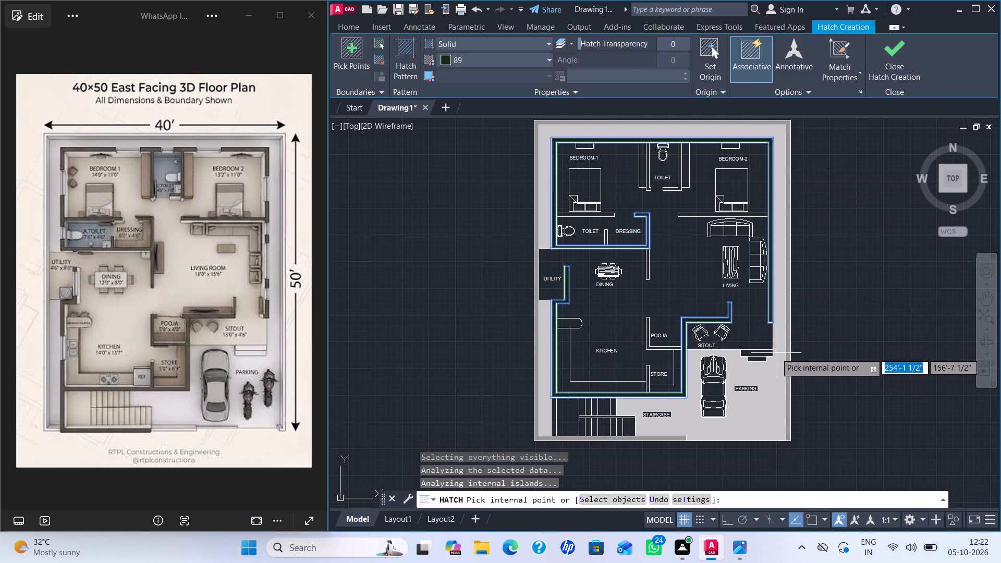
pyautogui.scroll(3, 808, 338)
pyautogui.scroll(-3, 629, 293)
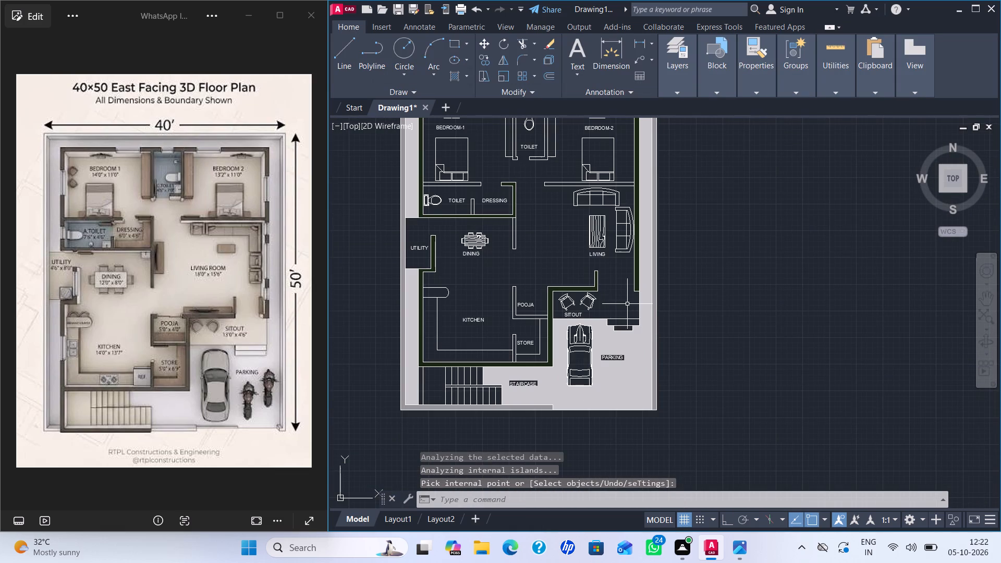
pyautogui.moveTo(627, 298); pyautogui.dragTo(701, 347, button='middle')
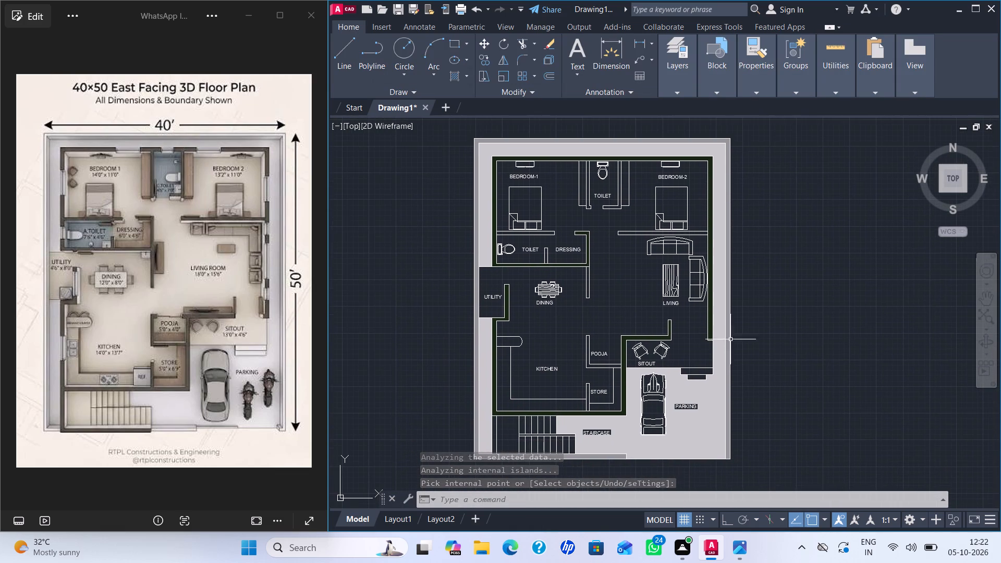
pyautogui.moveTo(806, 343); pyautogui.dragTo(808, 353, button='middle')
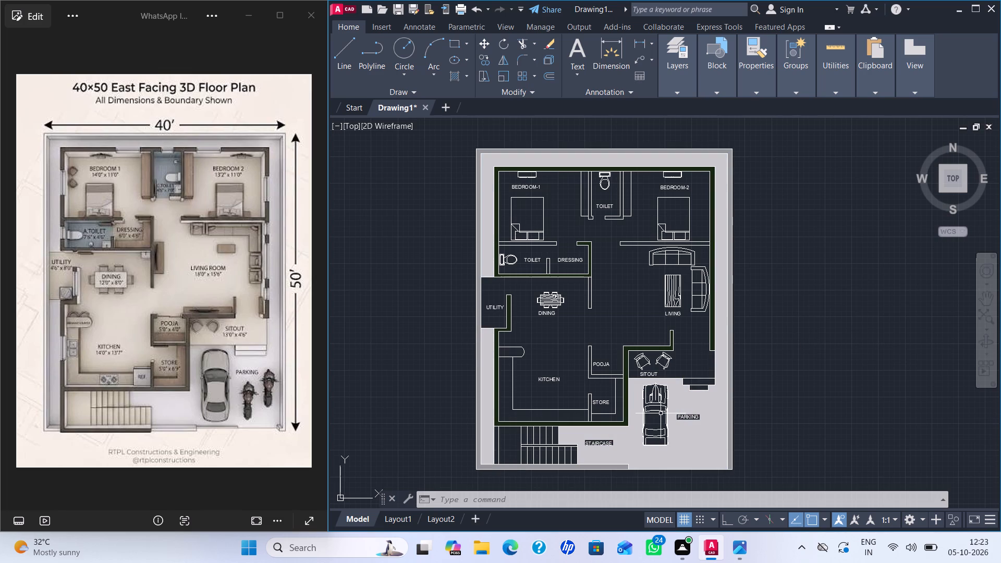
# Fill the parked car's bonnet, windscreen, rear window and boot with a solid hatch in colour 99,100,102.
pyautogui.scroll(1, 661, 413)
pyautogui.moveTo(661, 413); pyautogui.dragTo(655, 327, button='middle')
pyautogui.scroll(2, 651, 328)
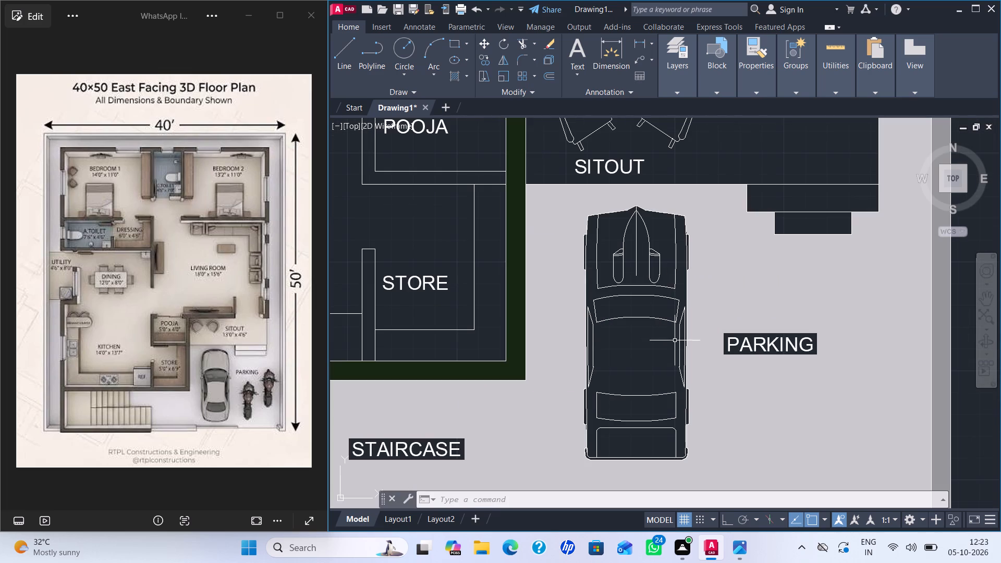
pyautogui.press('h')
pyautogui.press('Return')
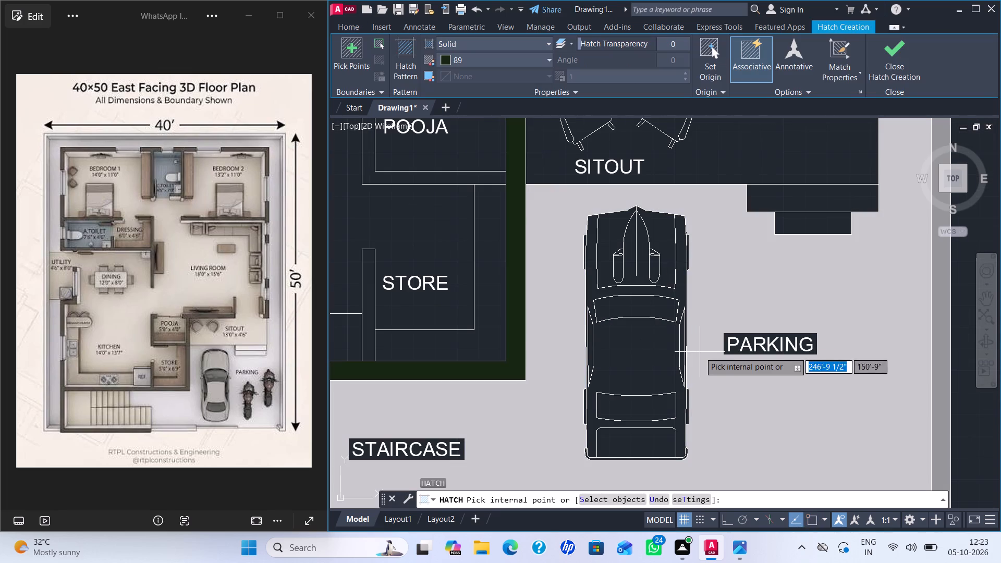
pyautogui.click(444, 57)
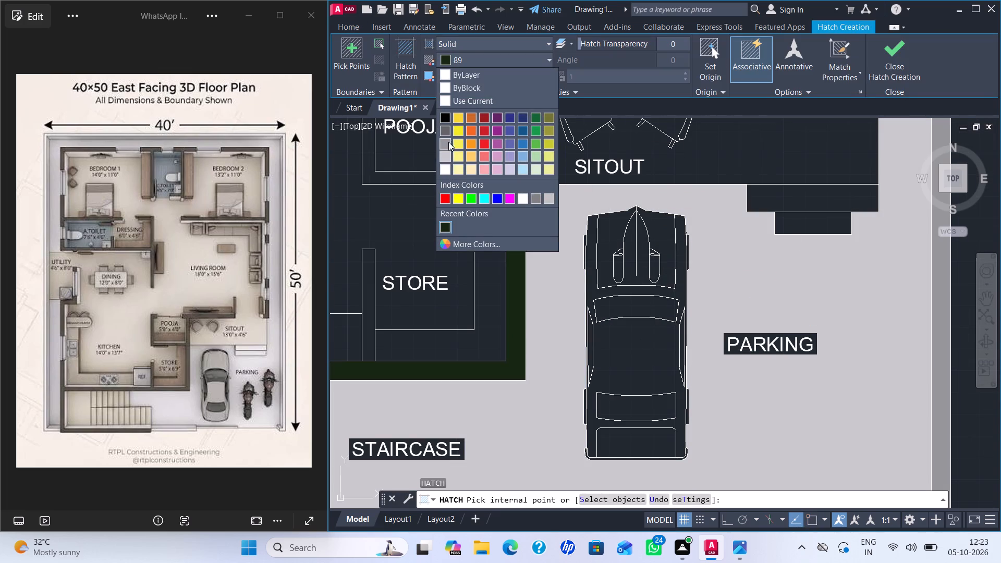
pyautogui.click(443, 129)
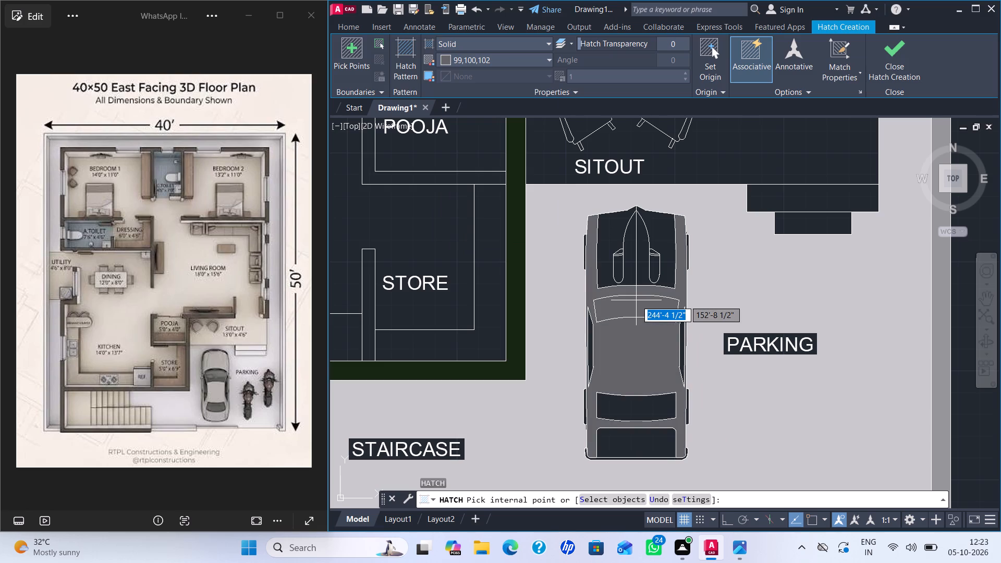
pyautogui.click(636, 300)
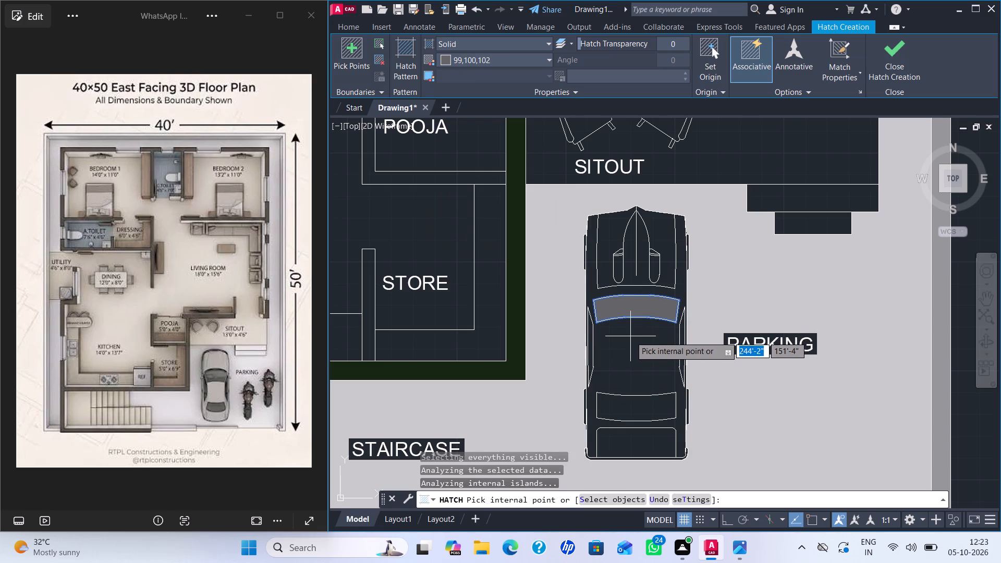
pyautogui.click(642, 242)
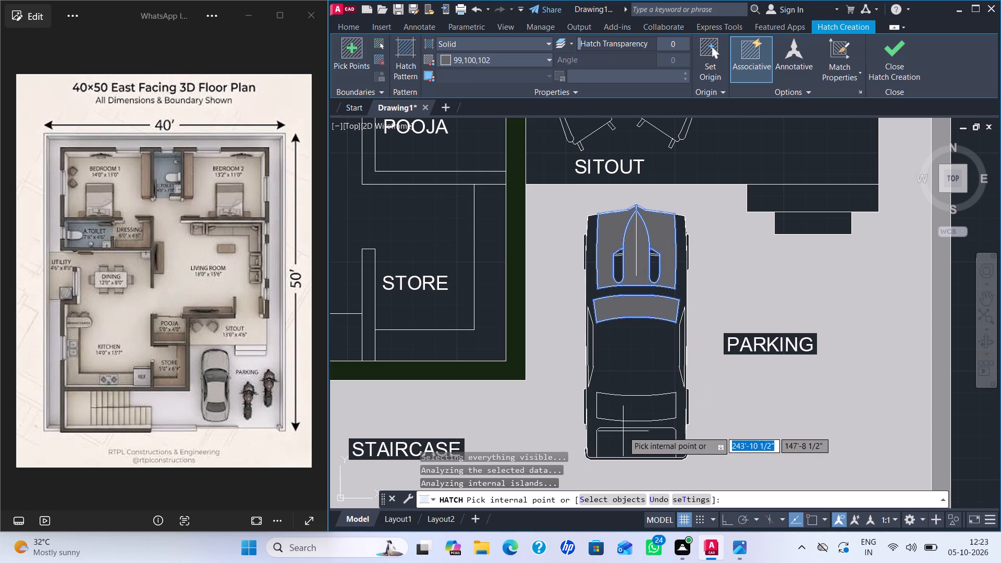
pyautogui.click(635, 400)
pyautogui.click(626, 438)
pyautogui.click(642, 355)
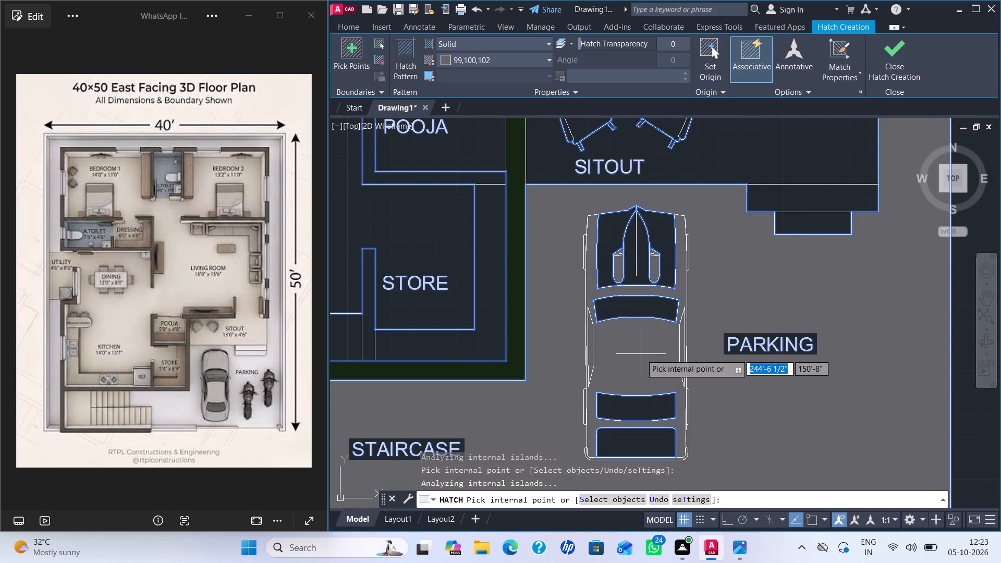
pyautogui.hotkey('ctrl', 'z')
pyautogui.press('Return')
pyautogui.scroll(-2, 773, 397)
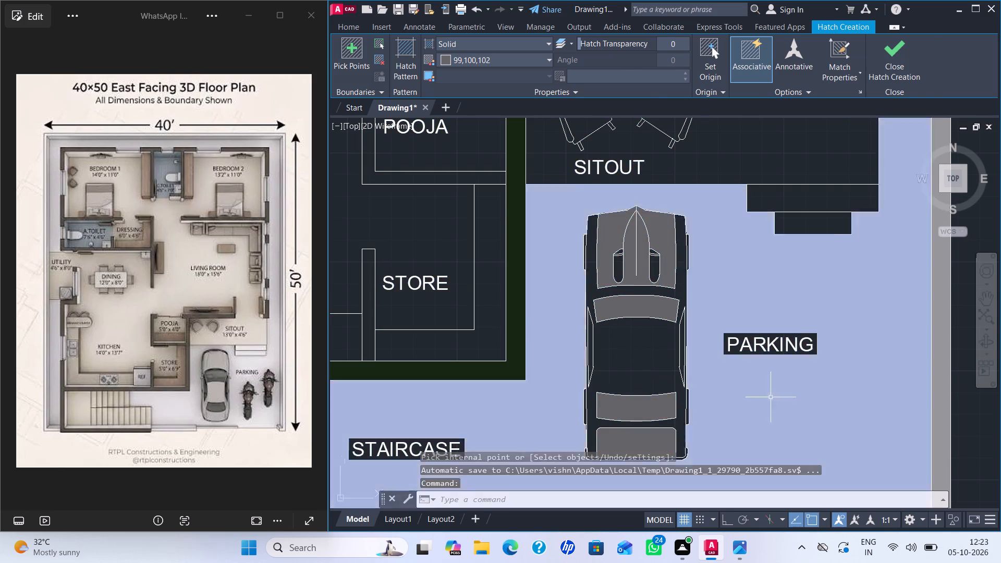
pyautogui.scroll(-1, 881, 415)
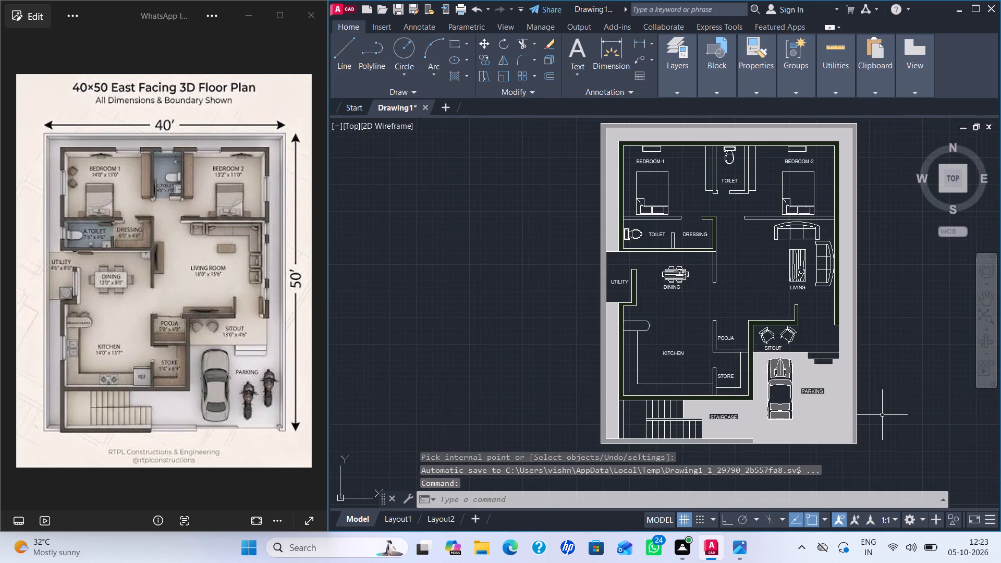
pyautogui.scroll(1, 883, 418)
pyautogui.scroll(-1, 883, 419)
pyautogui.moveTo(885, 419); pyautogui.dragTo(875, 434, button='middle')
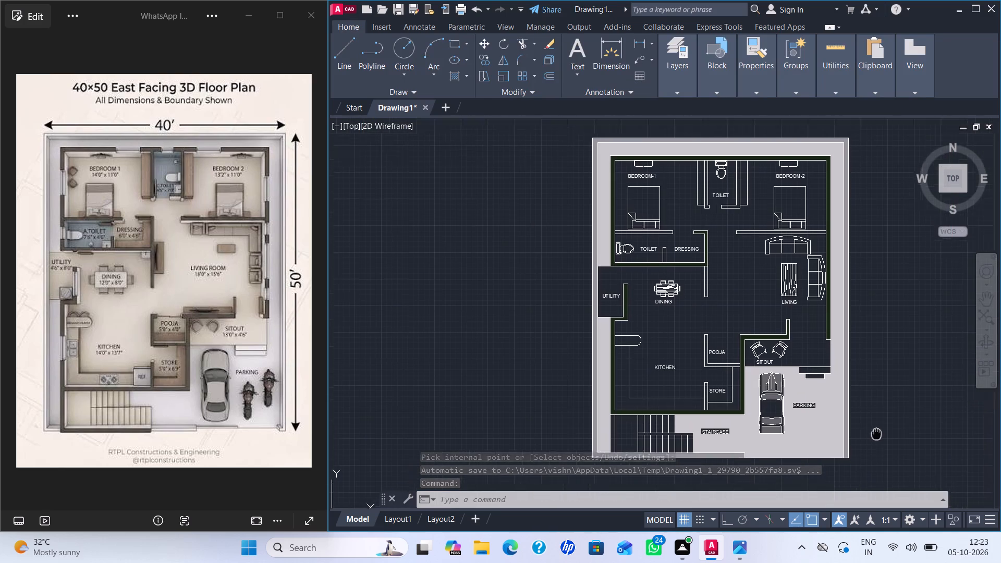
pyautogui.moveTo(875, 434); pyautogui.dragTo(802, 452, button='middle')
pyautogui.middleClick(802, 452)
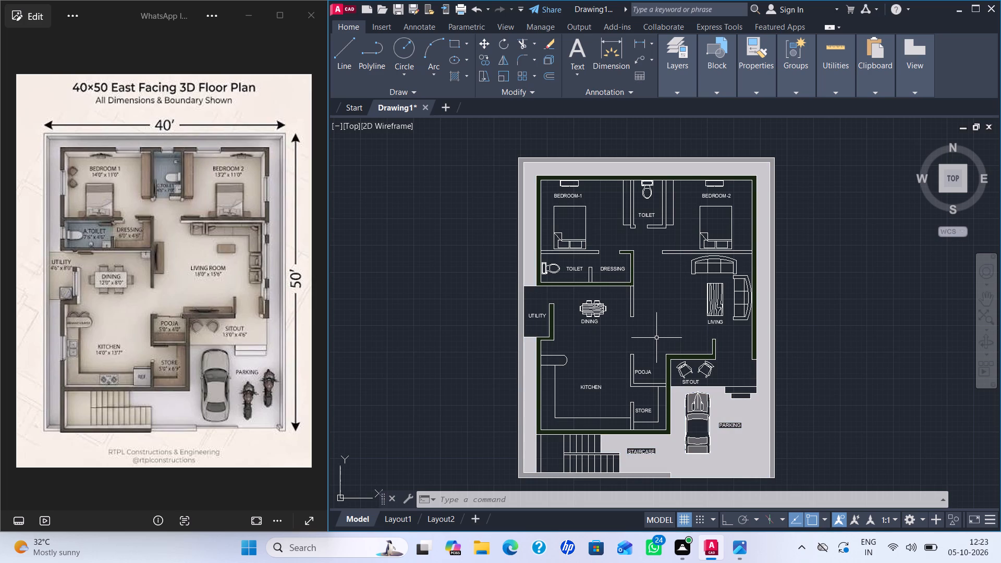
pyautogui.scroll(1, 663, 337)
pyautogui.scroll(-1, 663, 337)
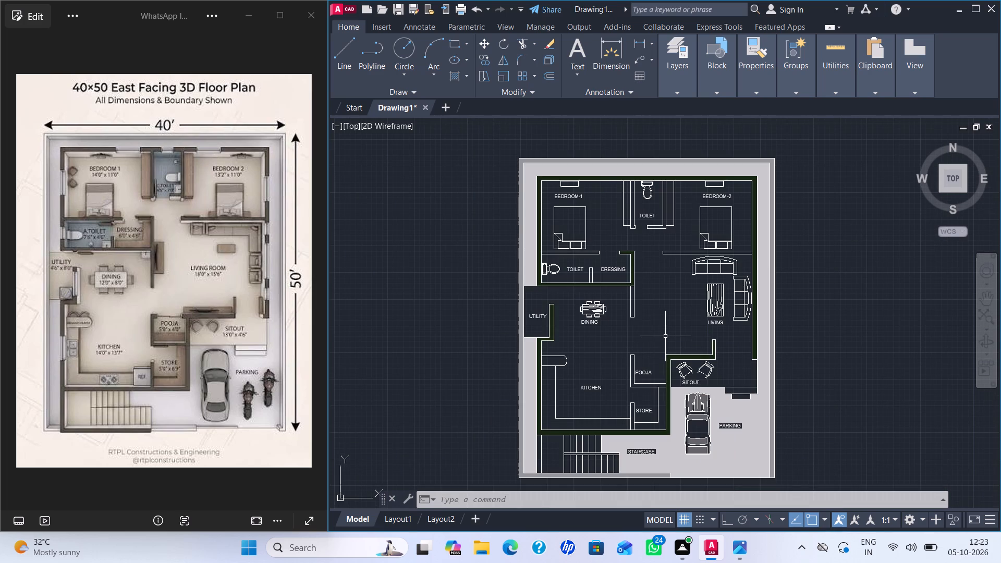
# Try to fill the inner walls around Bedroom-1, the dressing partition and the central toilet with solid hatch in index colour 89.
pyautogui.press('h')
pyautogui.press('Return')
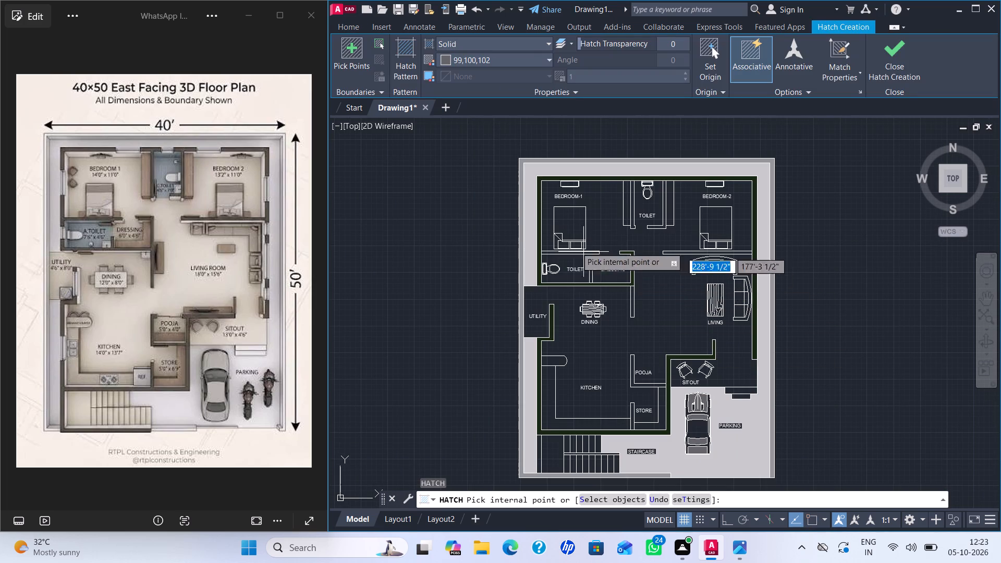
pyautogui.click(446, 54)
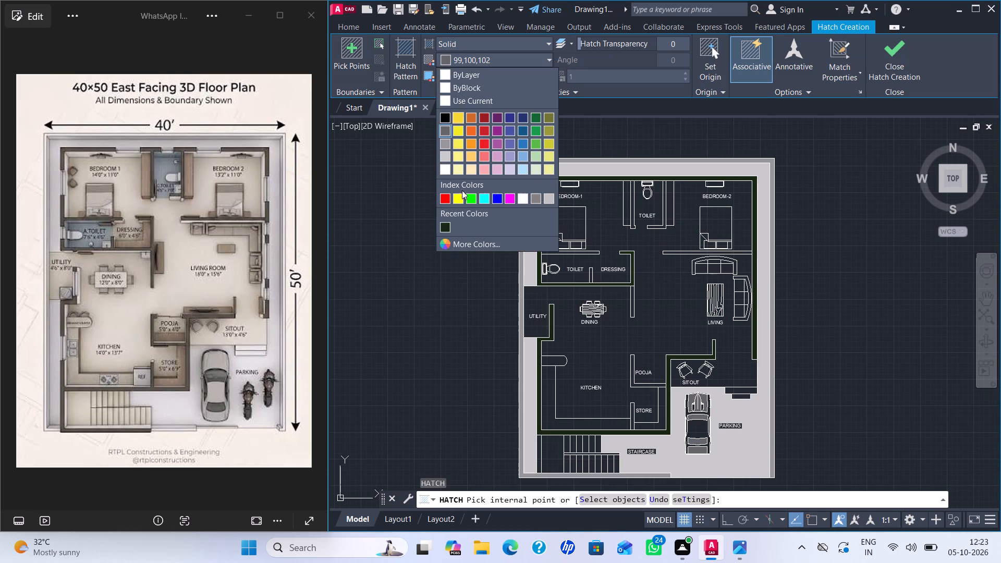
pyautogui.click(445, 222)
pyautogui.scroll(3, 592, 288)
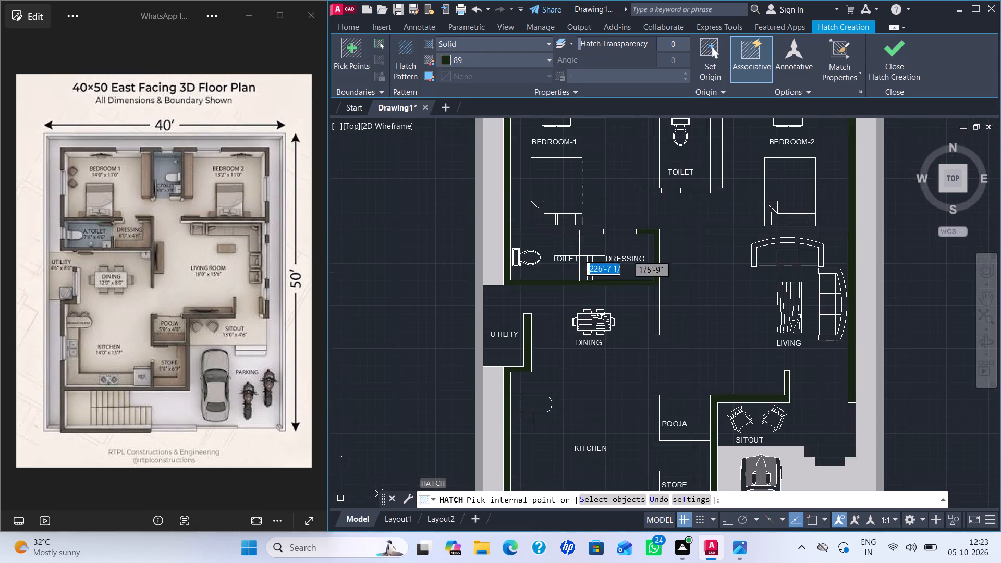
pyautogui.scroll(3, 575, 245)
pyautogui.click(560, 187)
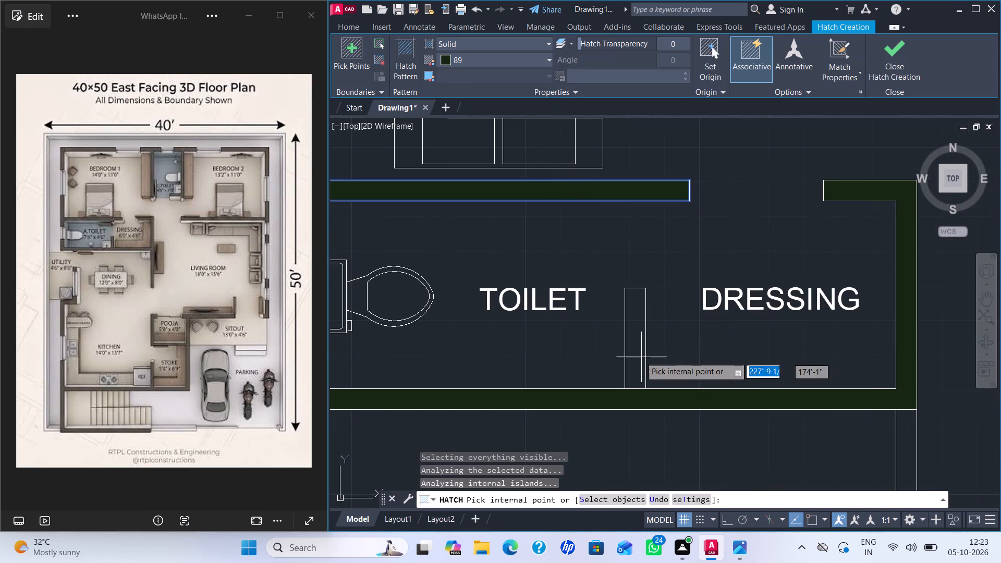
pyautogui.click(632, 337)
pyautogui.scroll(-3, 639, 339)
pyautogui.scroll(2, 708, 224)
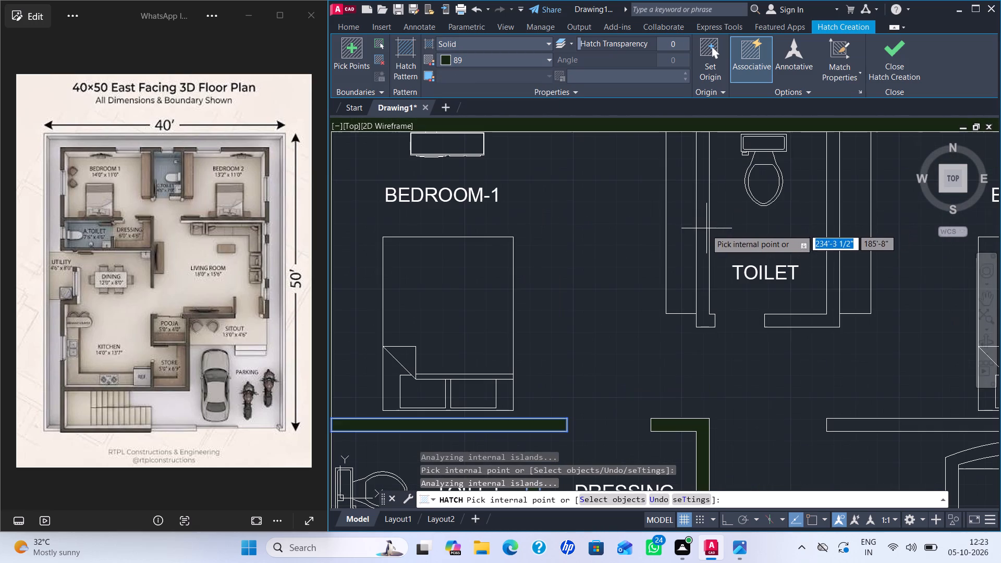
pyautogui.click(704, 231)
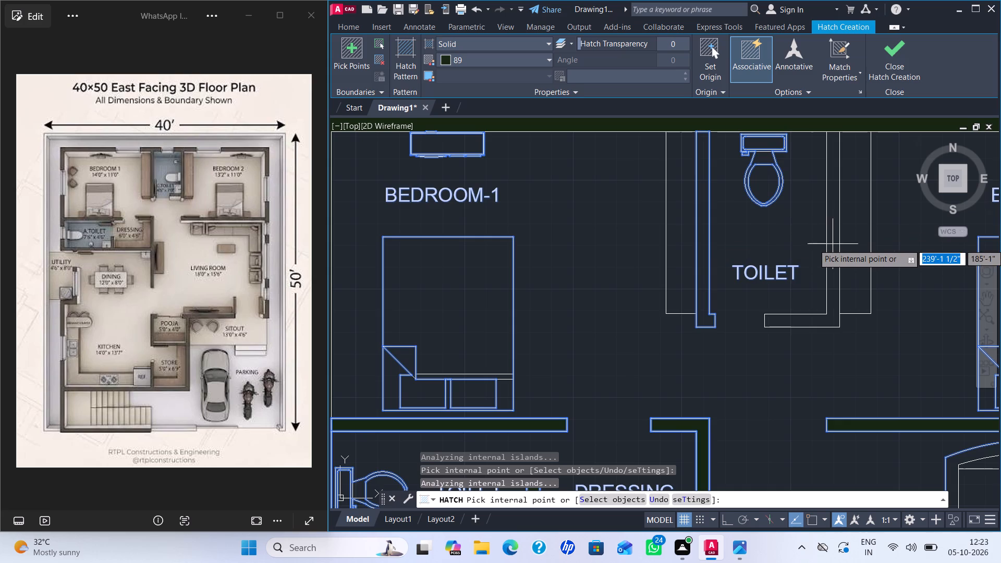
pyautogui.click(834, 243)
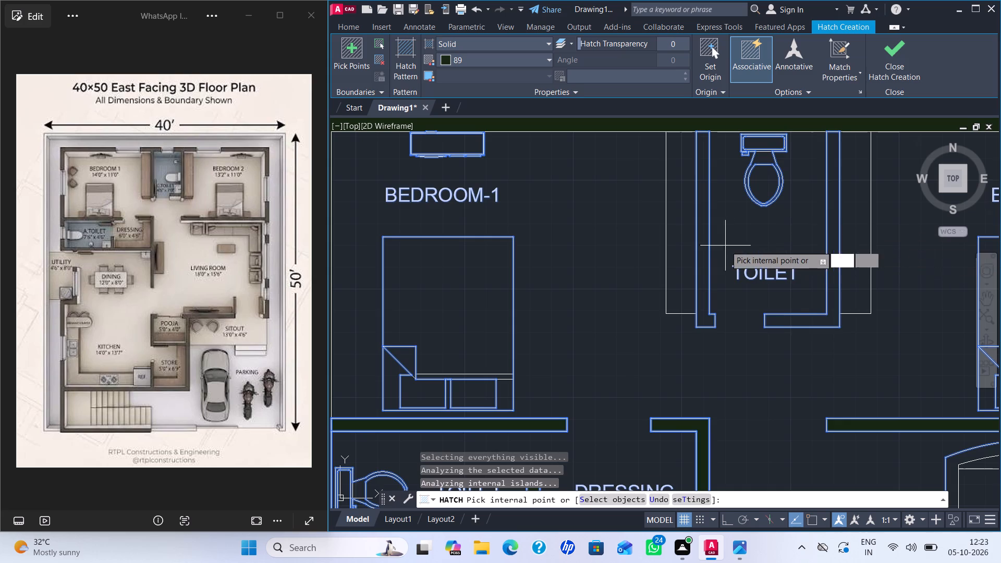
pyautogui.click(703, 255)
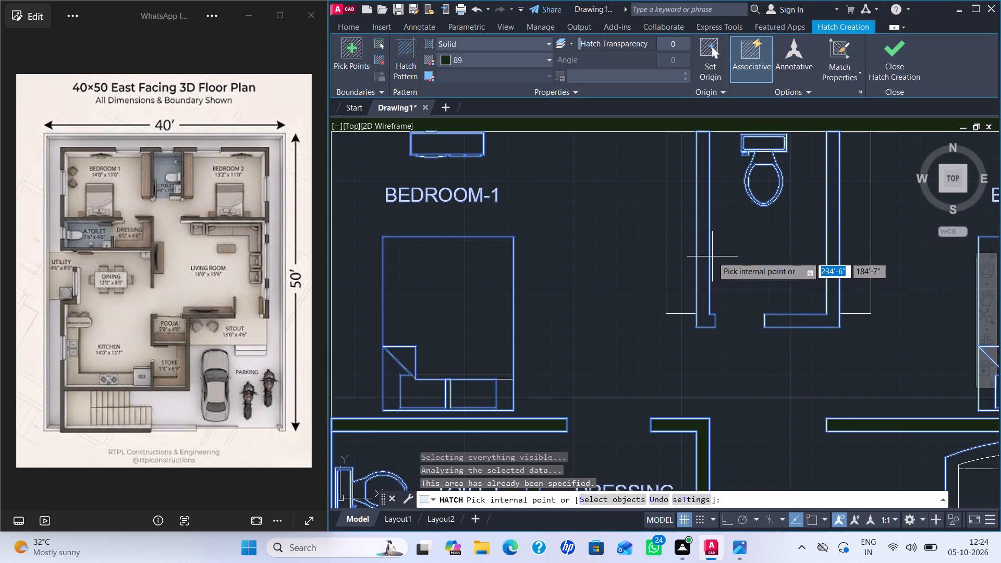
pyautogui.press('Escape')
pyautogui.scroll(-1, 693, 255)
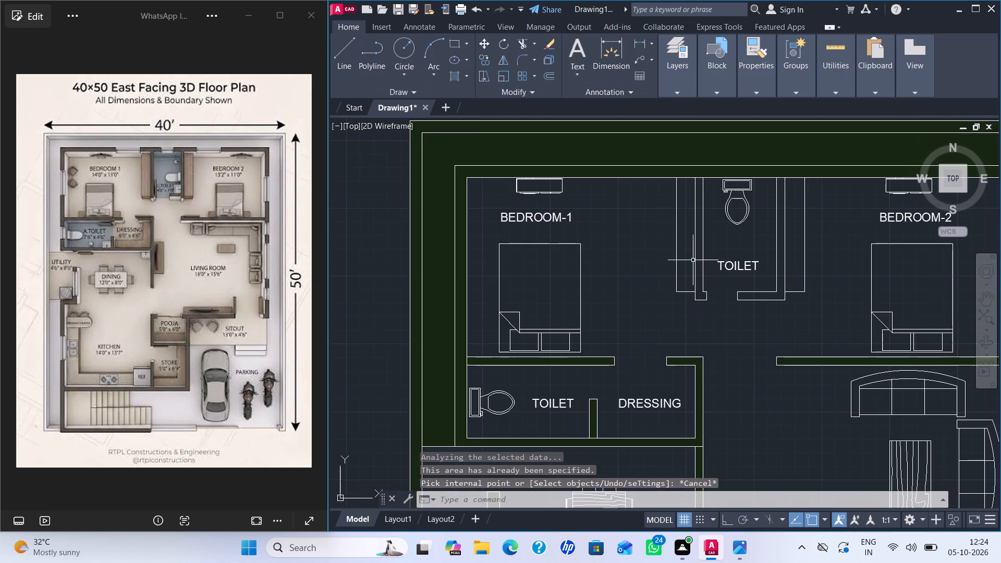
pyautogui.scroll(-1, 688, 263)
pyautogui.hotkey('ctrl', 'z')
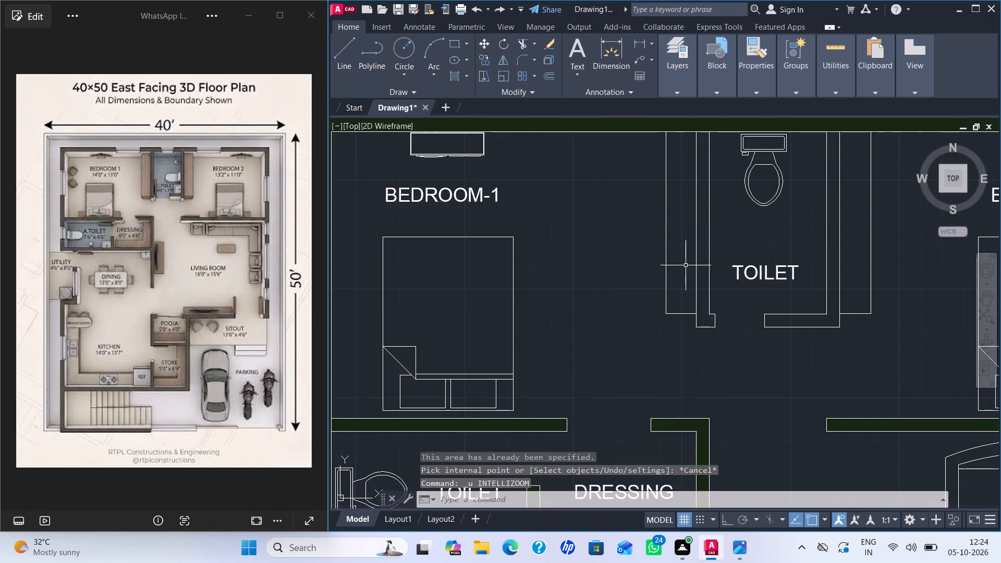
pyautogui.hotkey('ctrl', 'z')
# Fill both walls of the toilet between the bedrooms and Bedroom-2's south wall with solid hatch in index colour 89.
pyautogui.scroll(2, 685, 265)
pyautogui.moveTo(663, 287); pyautogui.dragTo(656, 335, button='middle')
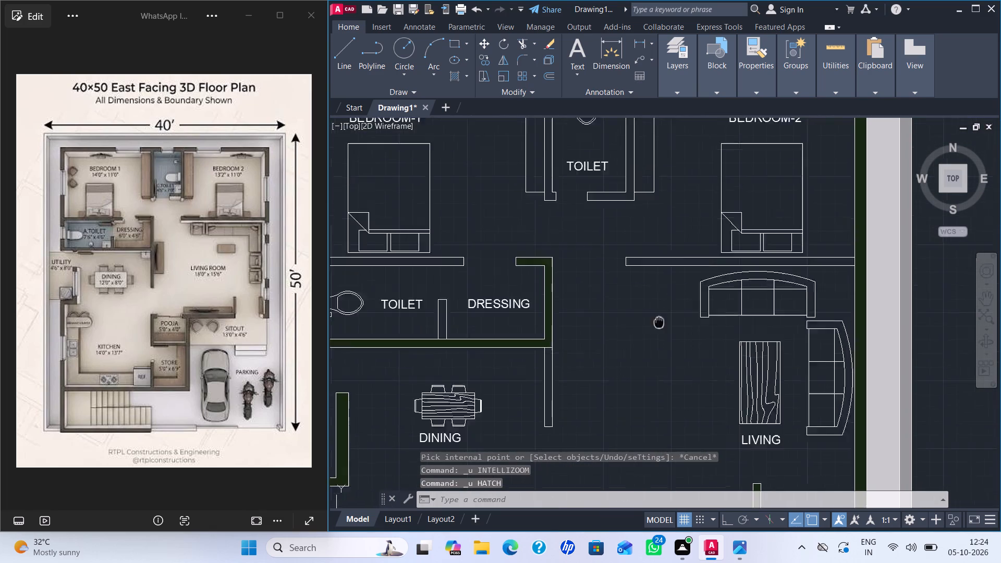
pyautogui.moveTo(656, 335); pyautogui.dragTo(643, 402, button='middle')
pyautogui.press('h')
pyautogui.press('Return')
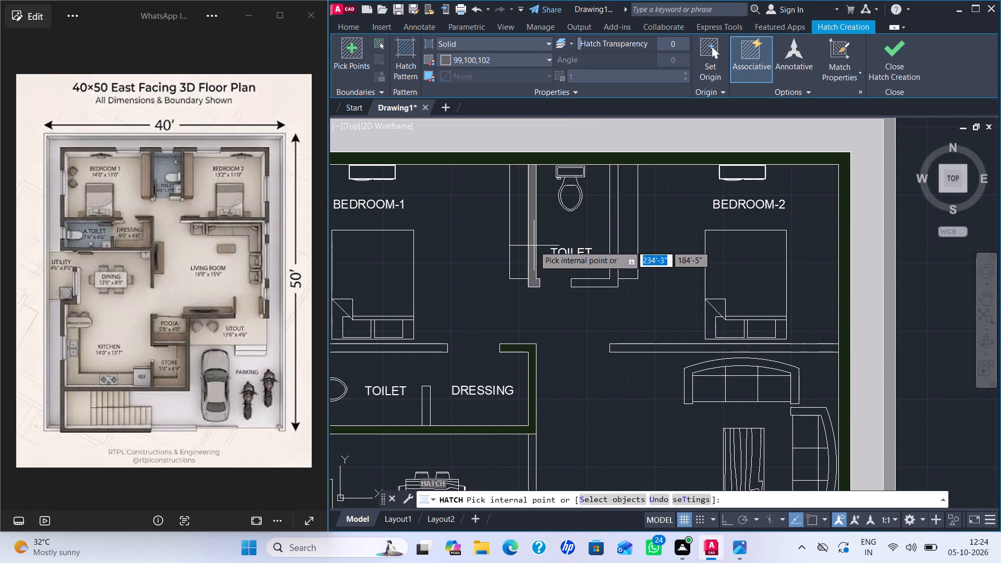
pyautogui.click(444, 57)
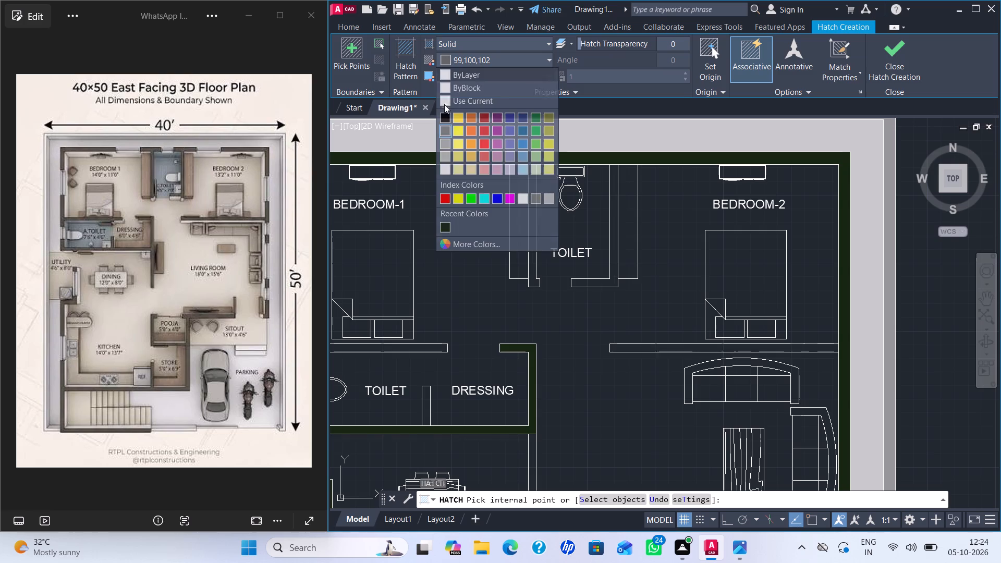
pyautogui.click(445, 223)
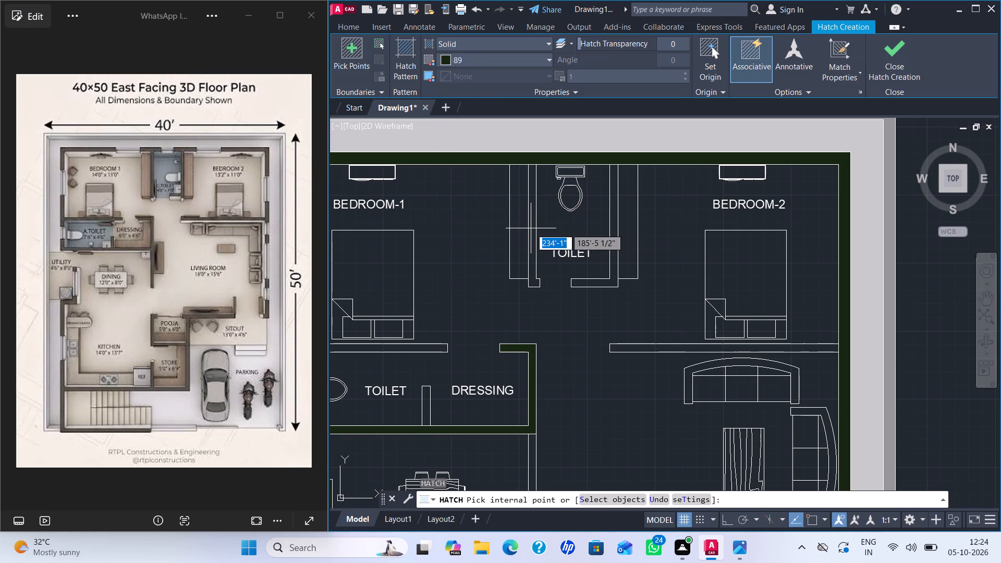
pyautogui.click(531, 227)
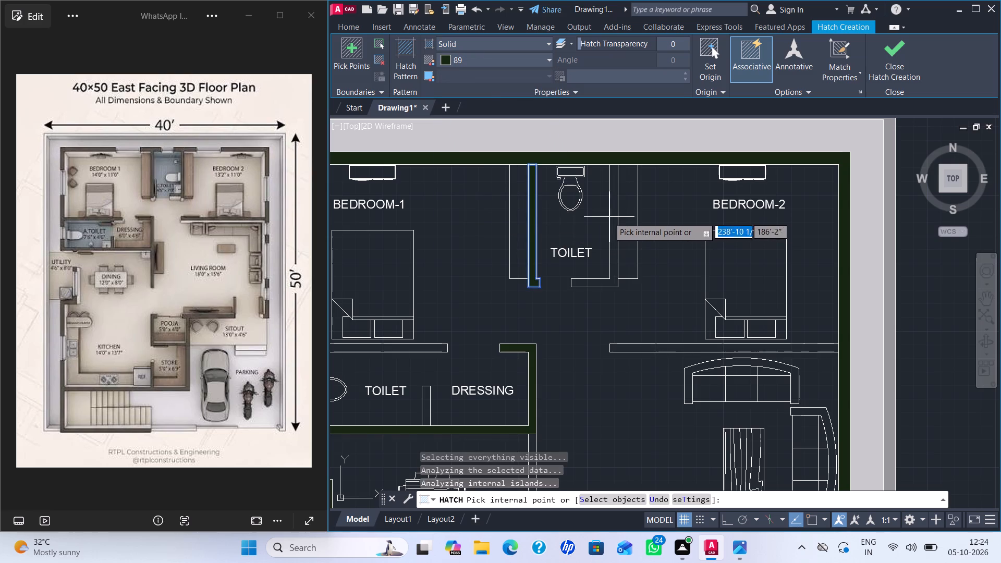
pyautogui.click(614, 220)
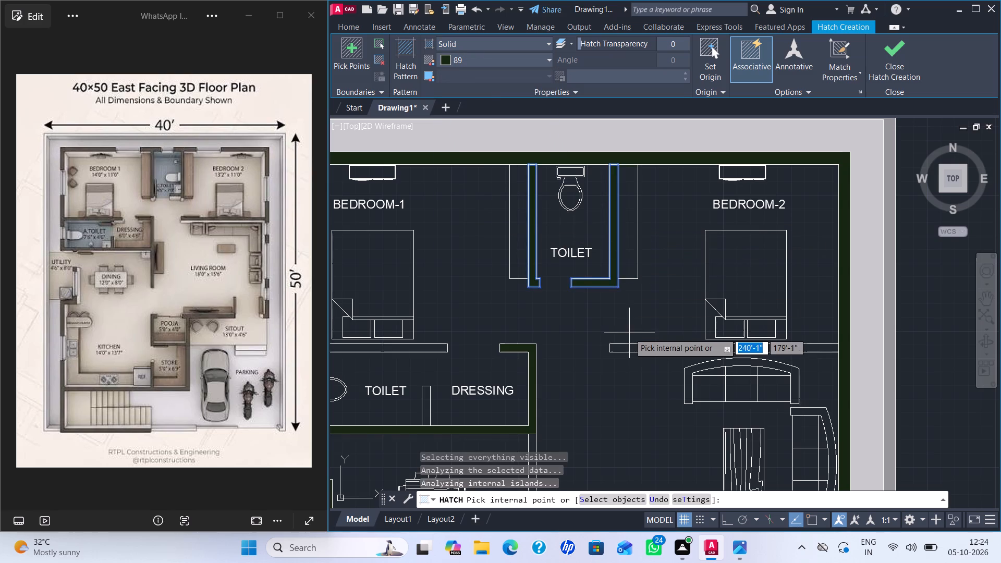
pyautogui.click(639, 348)
pyautogui.press('Return')
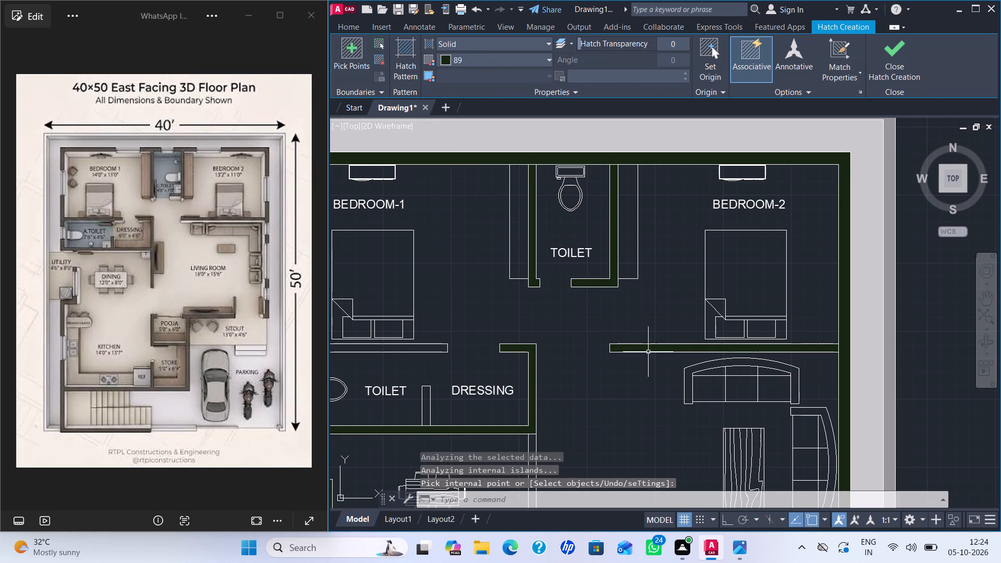
# Fill the remaining inner walls between Bedroom-1 and the toilet, toilet and dressing, beside dining, and around pooja and store with solid hatch colour 89.
pyautogui.moveTo(591, 394); pyautogui.dragTo(769, 361, button='middle')
pyautogui.press('space')
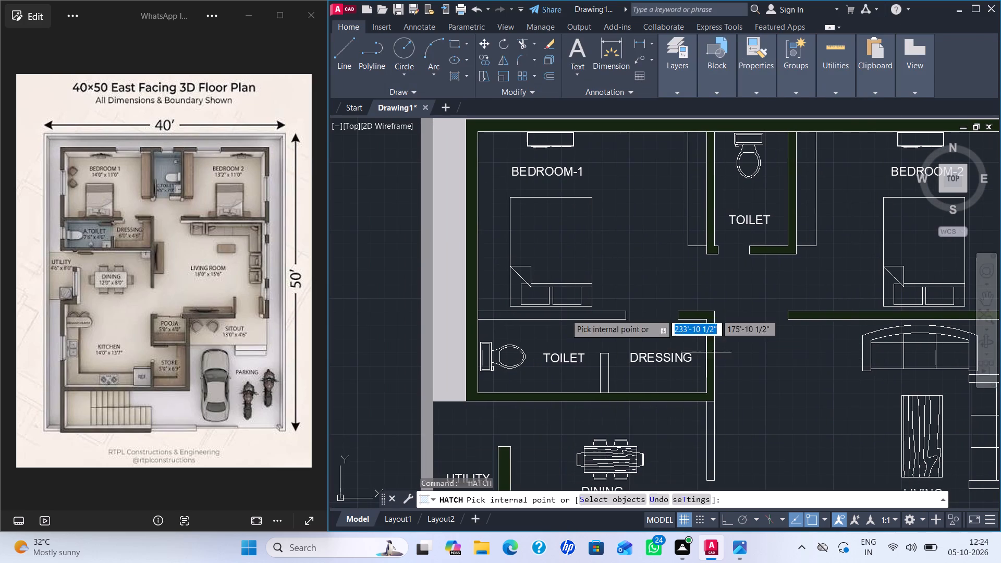
pyautogui.click(570, 315)
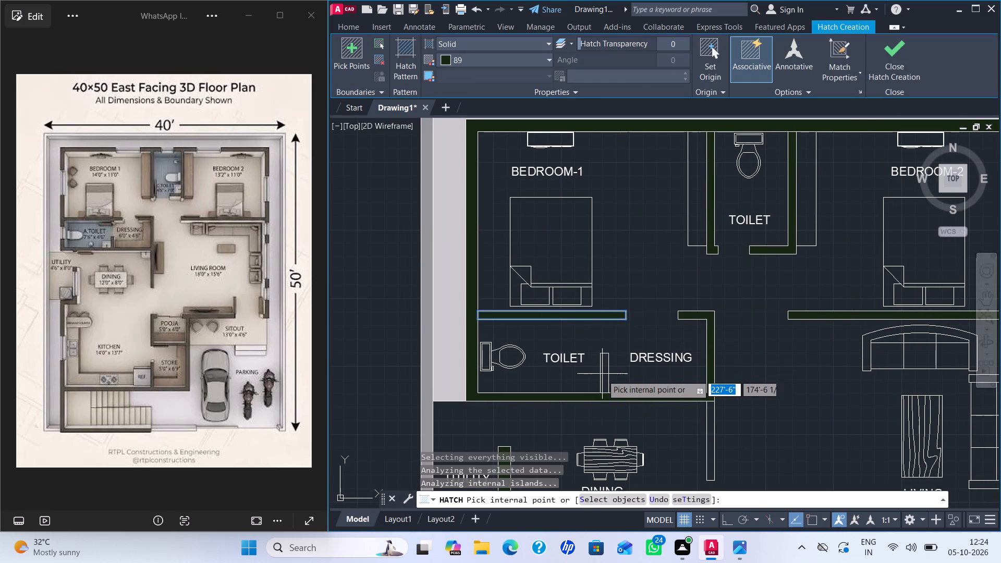
pyautogui.click(603, 375)
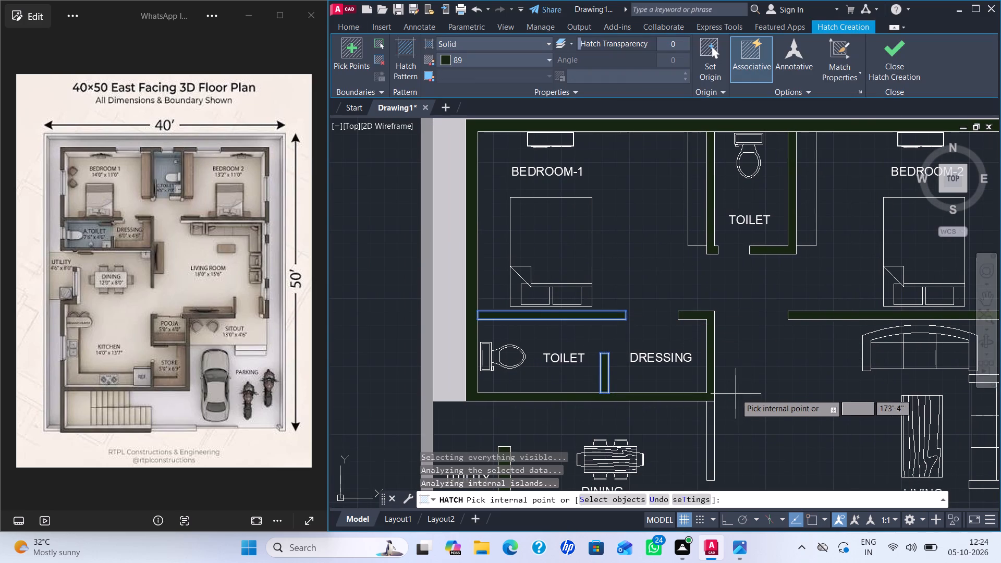
pyautogui.scroll(-1, 740, 392)
pyautogui.moveTo(741, 385); pyautogui.dragTo(664, 277, button='middle')
pyautogui.scroll(1, 658, 335)
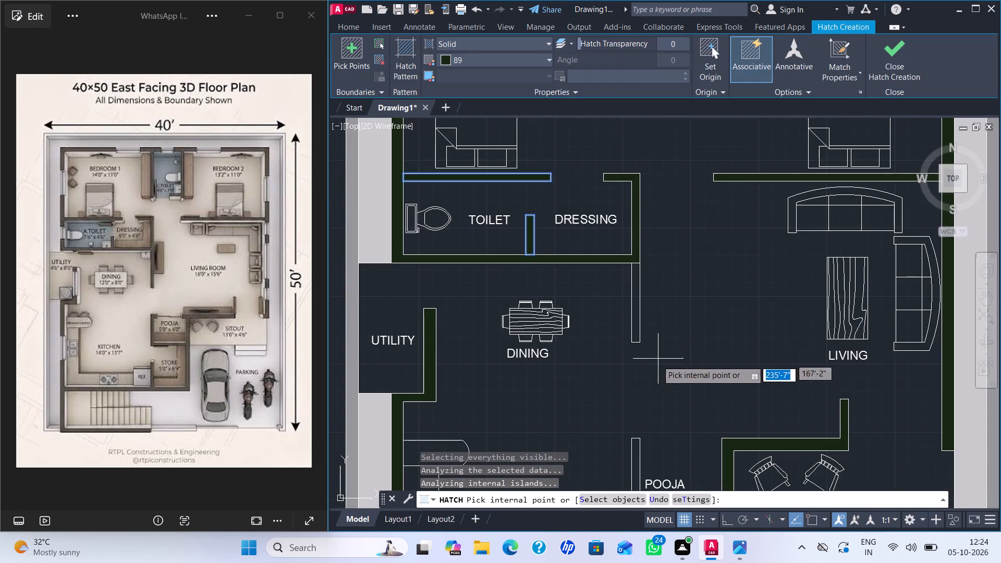
pyautogui.click(637, 302)
pyautogui.scroll(-1, 729, 325)
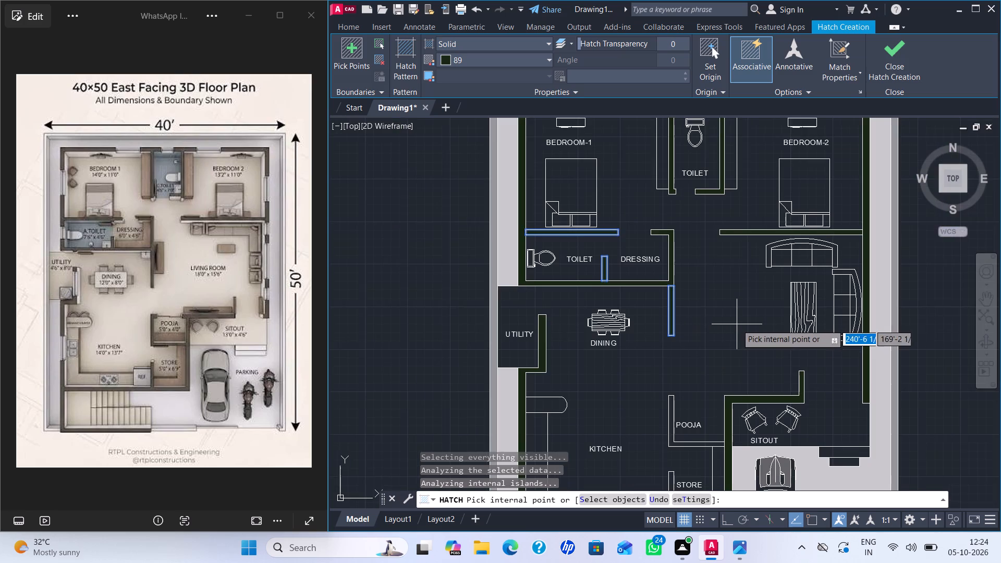
pyautogui.moveTo(735, 321); pyautogui.dragTo(676, 235, button='middle')
pyautogui.click(613, 337)
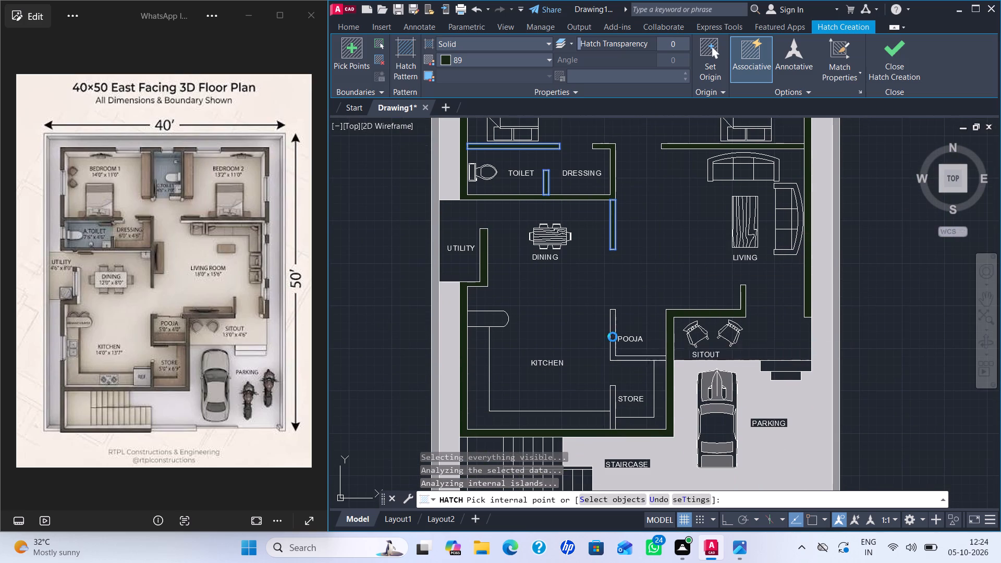
pyautogui.click(613, 410)
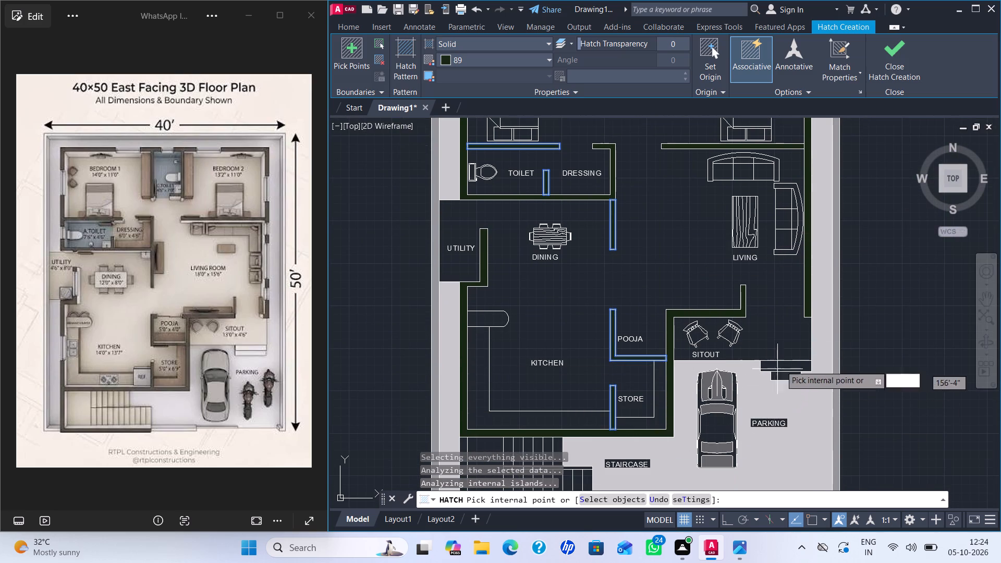
pyautogui.press('Return')
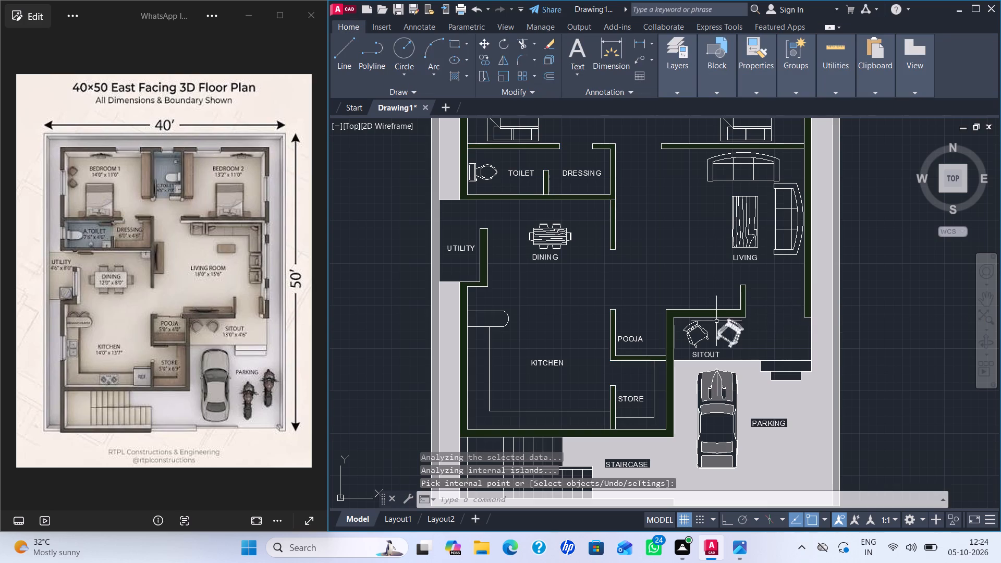
# Fill the west wall strip beside the staircase with a solid hatch in index colour 89.
pyautogui.scroll(-1, 648, 312)
pyautogui.moveTo(657, 288); pyautogui.dragTo(642, 321, button='middle')
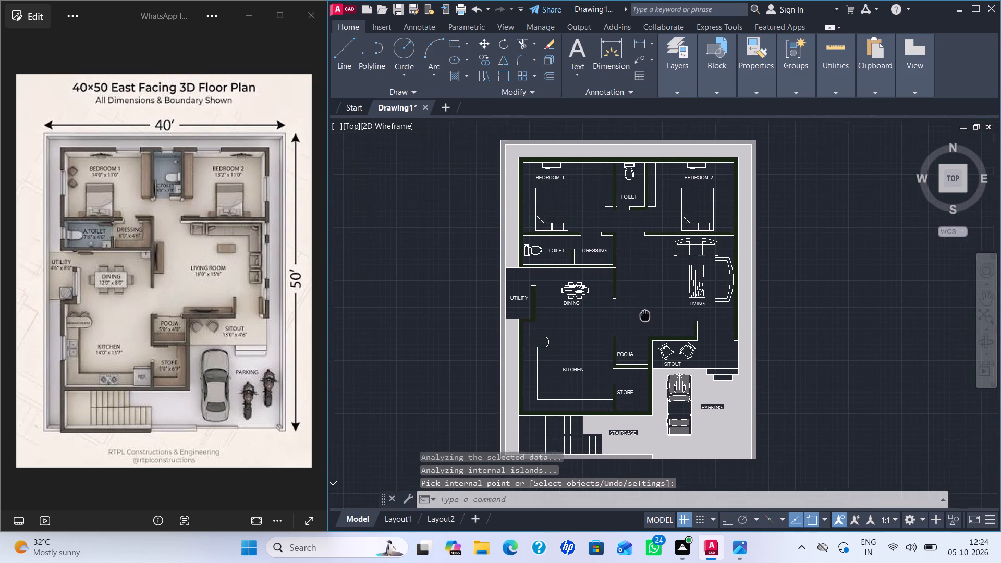
pyautogui.moveTo(642, 321); pyautogui.dragTo(642, 321, button='middle')
pyautogui.moveTo(663, 321); pyautogui.dragTo(697, 288, button='middle')
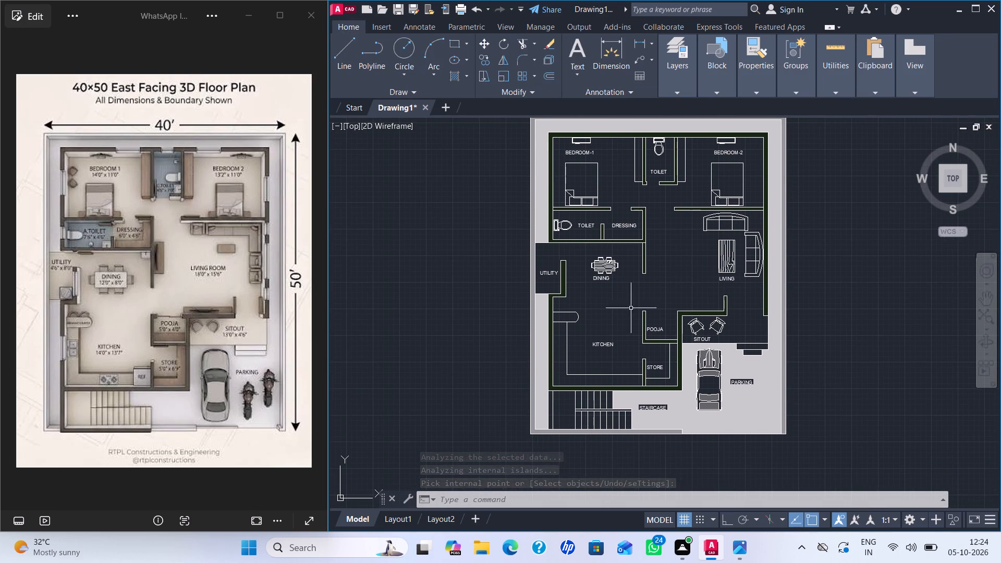
pyautogui.moveTo(621, 312); pyautogui.dragTo(644, 250, button='middle')
pyautogui.scroll(3, 580, 357)
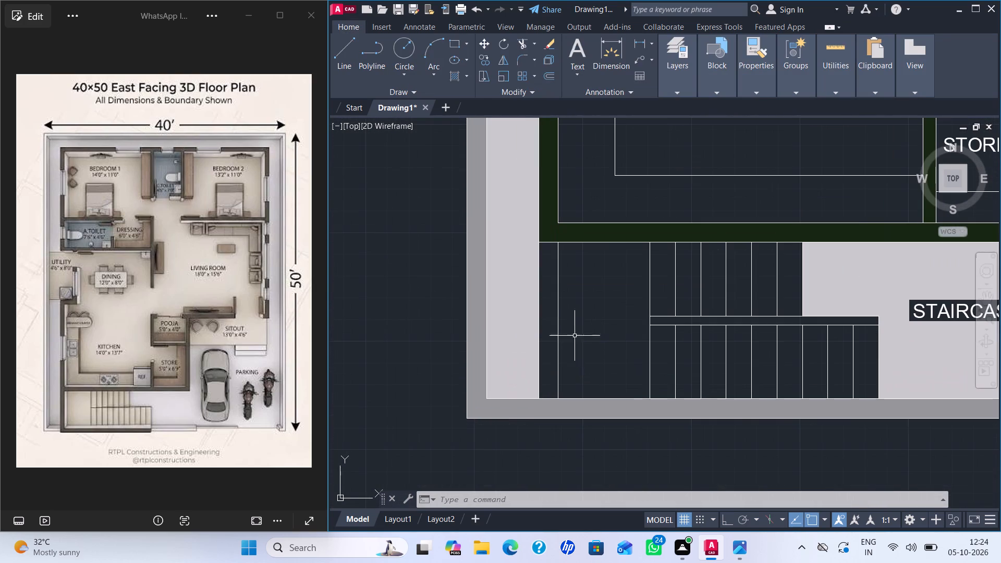
pyautogui.press('h')
pyautogui.press('Return')
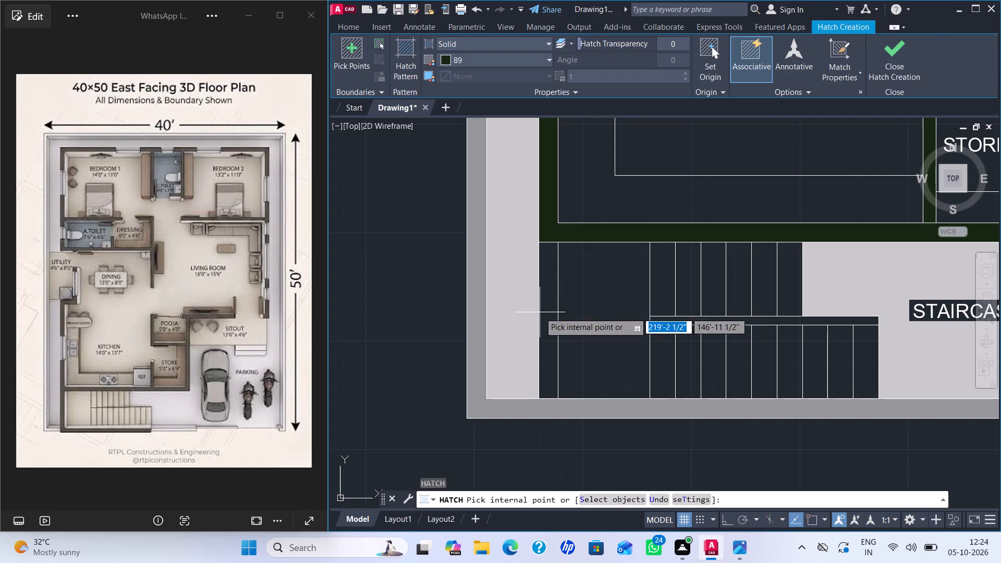
pyautogui.click(553, 308)
pyautogui.press('Return')
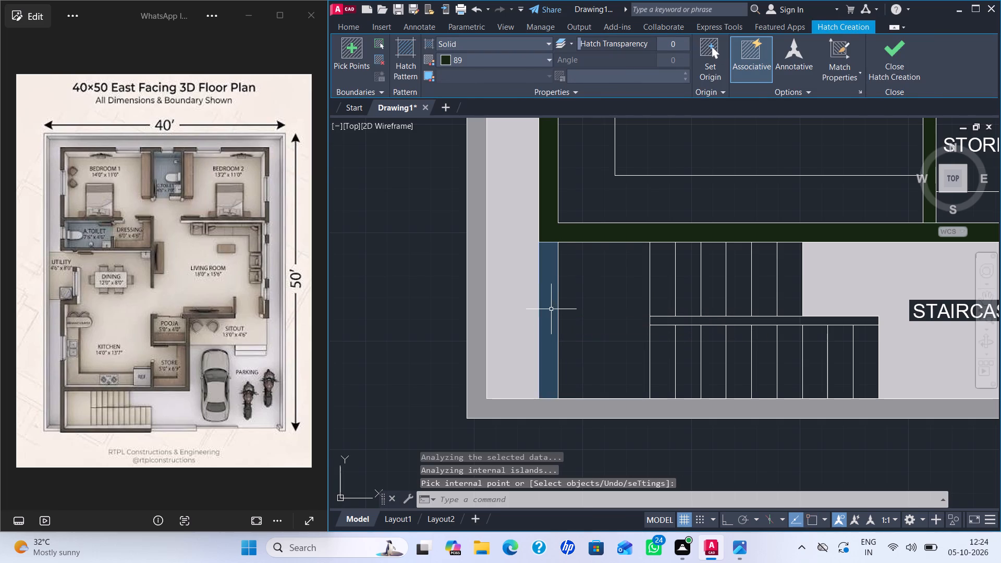
pyautogui.scroll(-1, 553, 309)
pyautogui.moveTo(589, 323); pyautogui.dragTo(521, 348, button='middle')
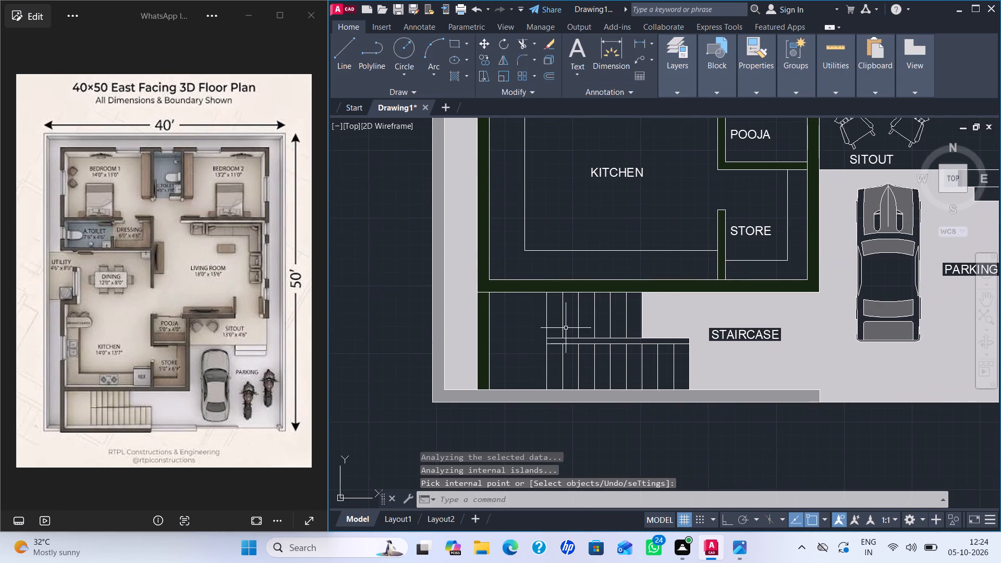
# Fill the wood-grain strips of the dining table top with a solid hatch in index colour 34.
pyautogui.moveTo(564, 328); pyautogui.dragTo(492, 422, button='middle')
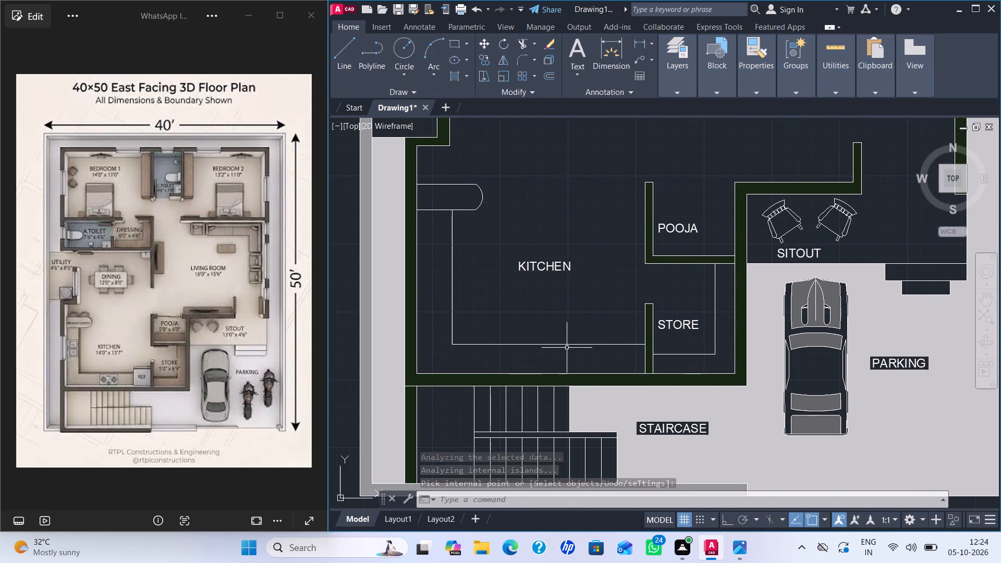
pyautogui.scroll(-1, 562, 274)
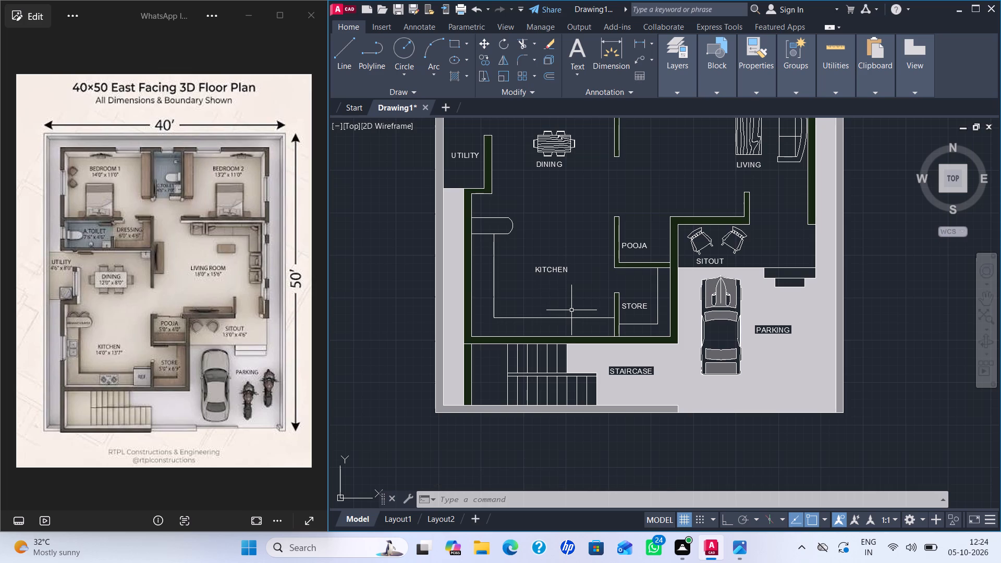
pyautogui.press('h')
pyautogui.press('Return')
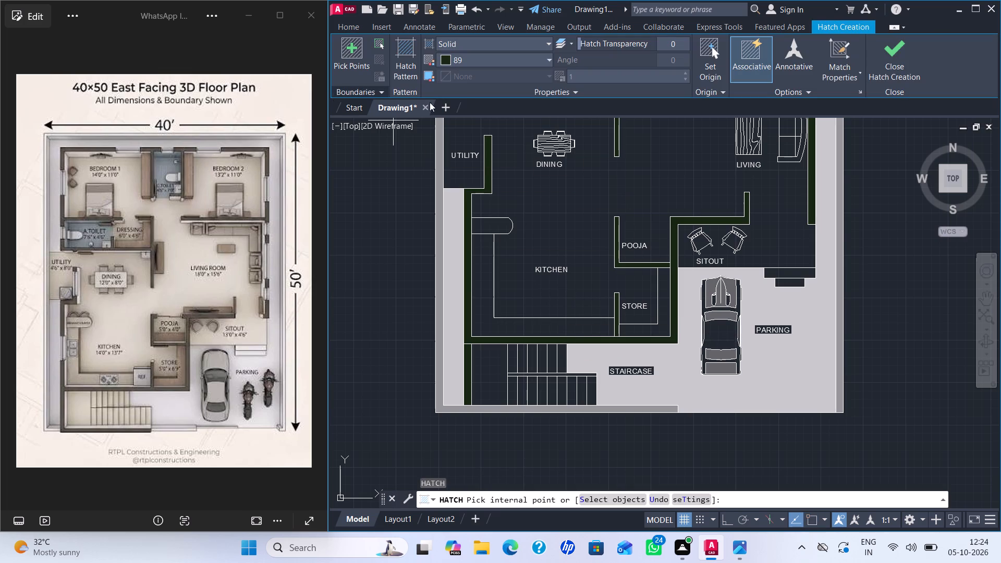
pyautogui.click(443, 60)
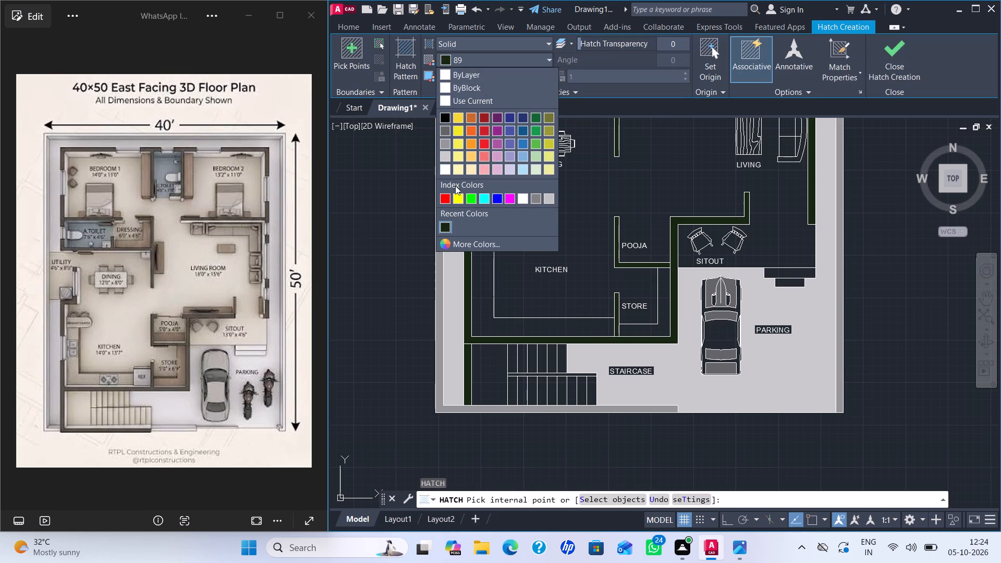
pyautogui.click(458, 244)
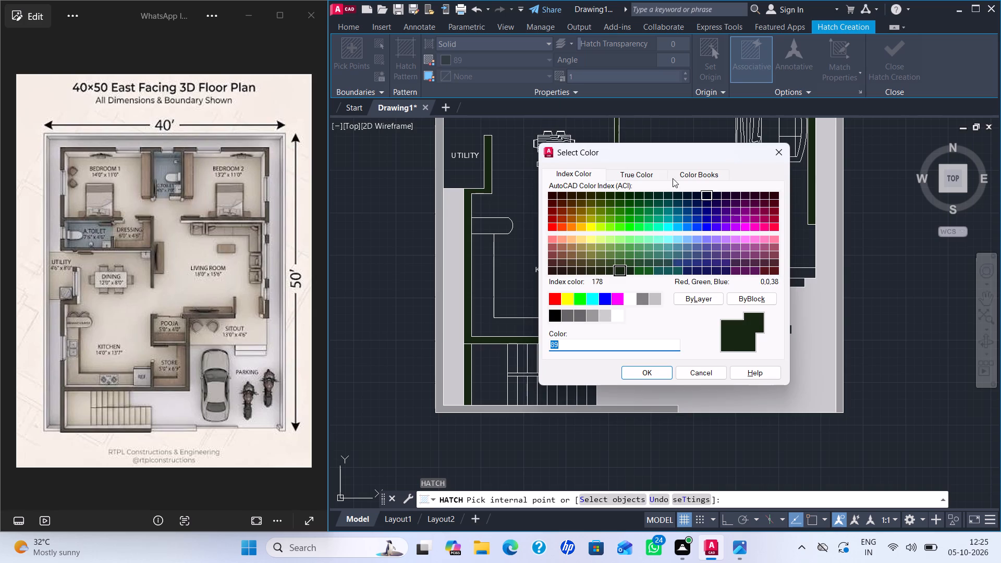
pyautogui.click(580, 238)
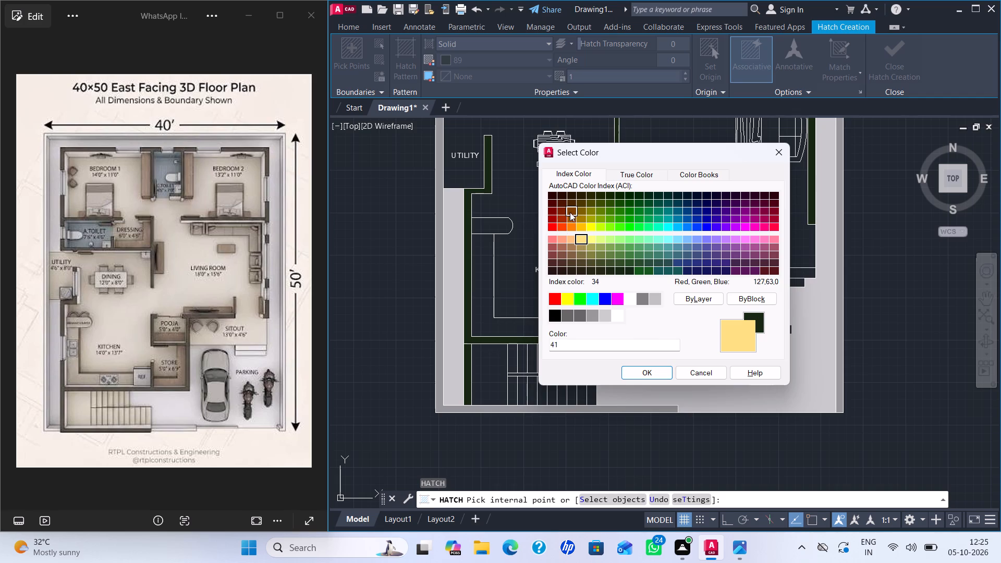
pyautogui.click(573, 210)
pyautogui.click(636, 370)
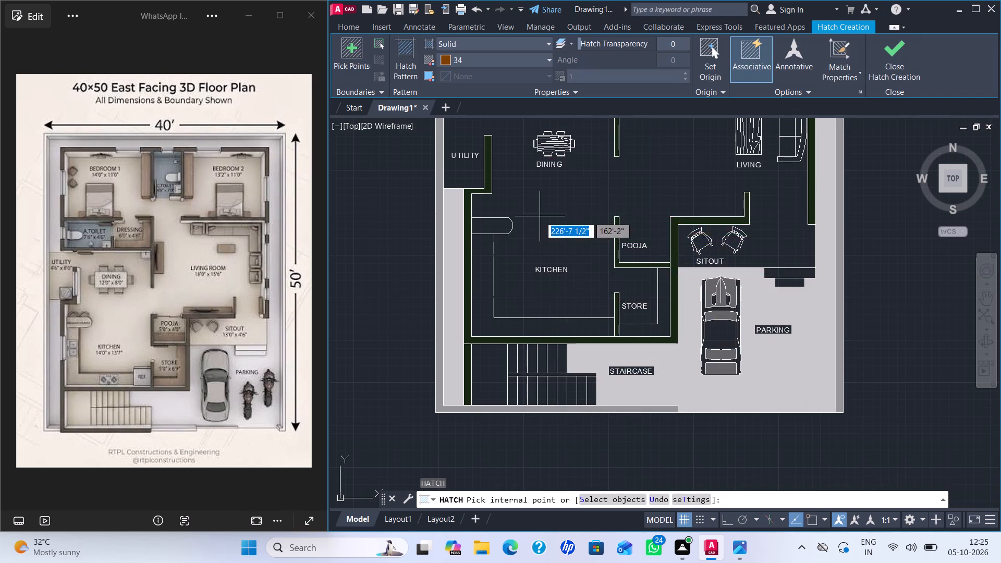
pyautogui.moveTo(540, 215); pyautogui.dragTo(523, 338, button='middle')
pyautogui.scroll(7, 538, 261)
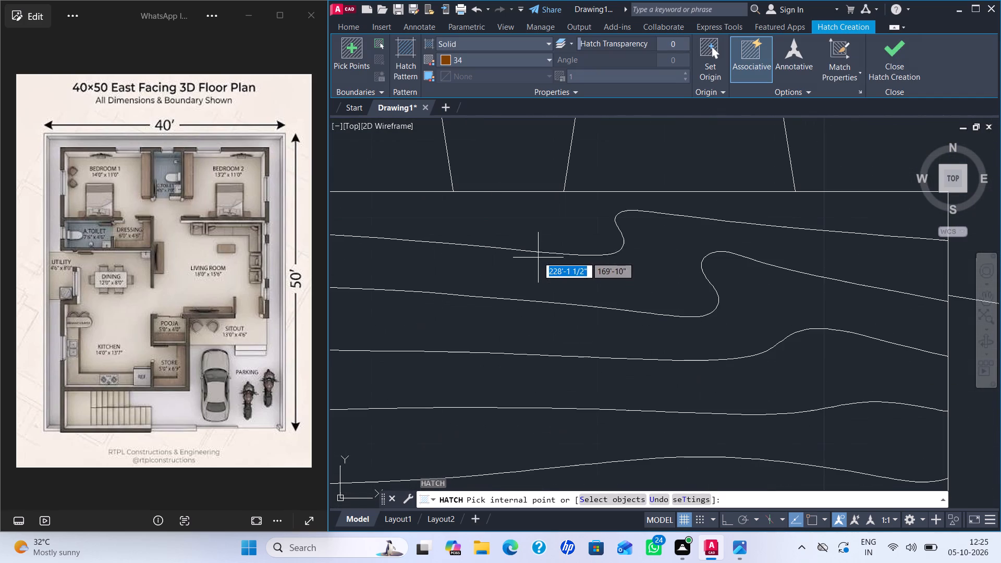
pyautogui.click(531, 234)
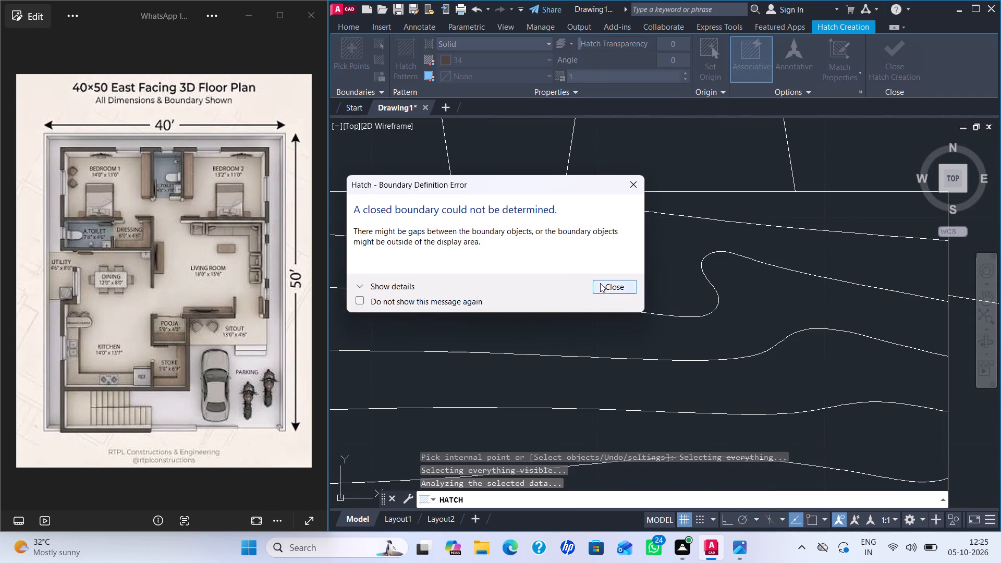
pyautogui.click(600, 283)
pyautogui.scroll(-3, 601, 283)
pyautogui.click(599, 283)
pyautogui.click(592, 293)
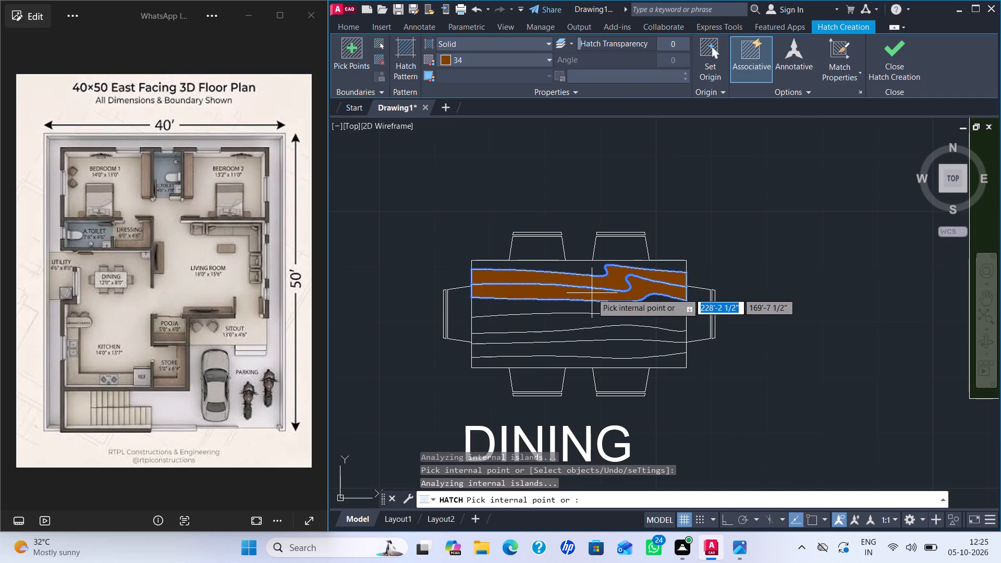
pyautogui.click(573, 303)
pyautogui.click(568, 315)
pyautogui.click(564, 336)
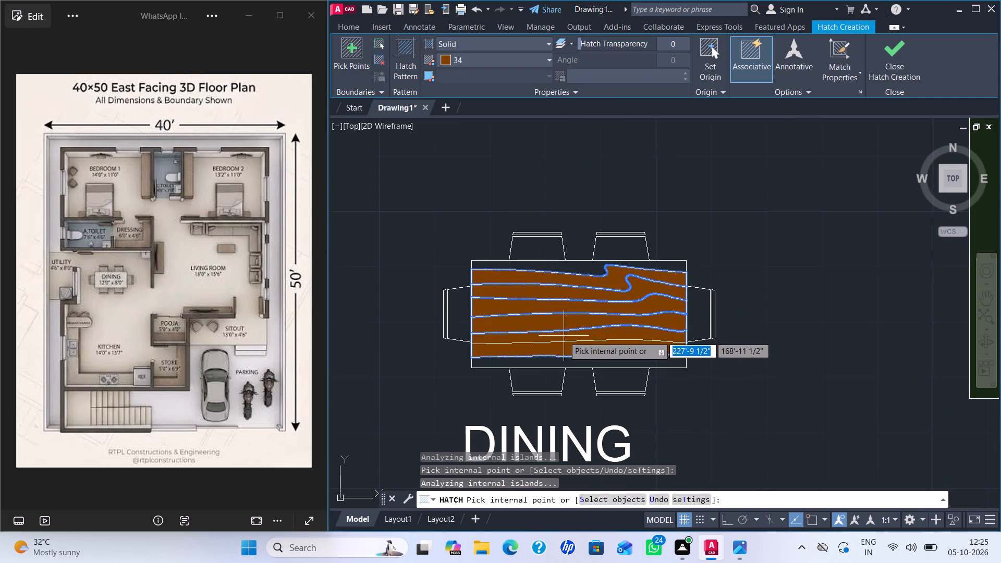
pyautogui.click(560, 346)
pyautogui.click(551, 358)
pyautogui.click(545, 365)
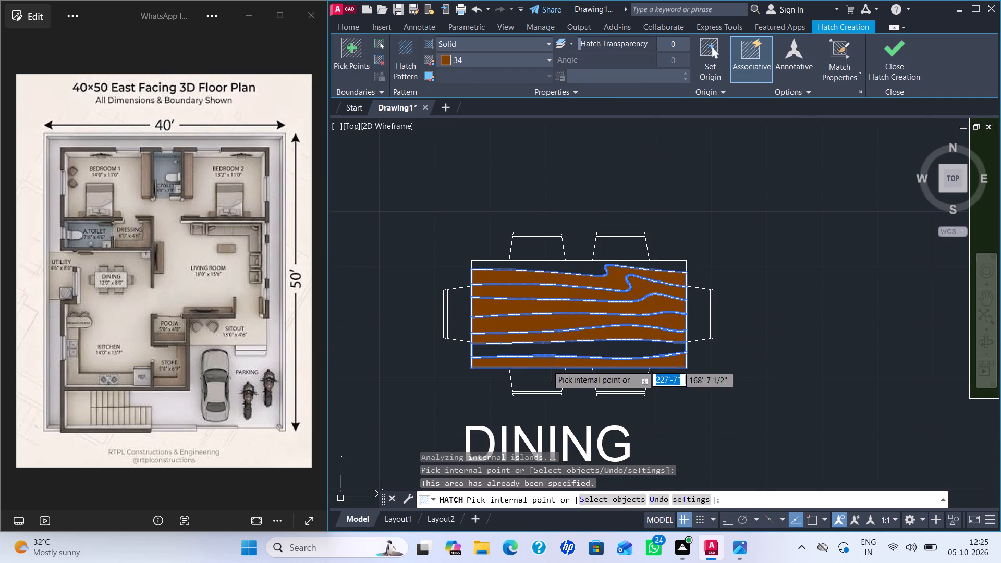
pyautogui.click(568, 266)
pyautogui.press('Return')
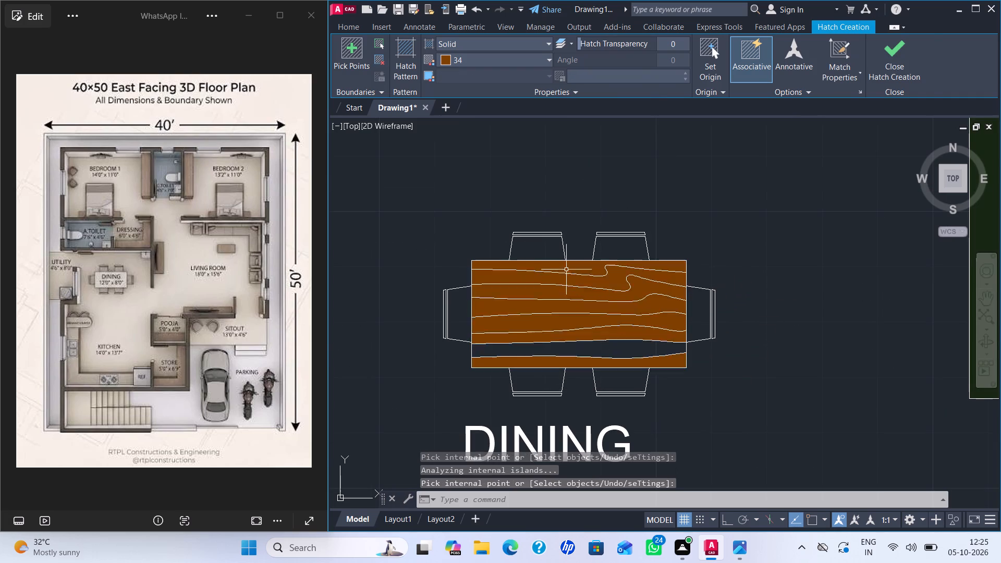
# Fill the dining table's one remaining unfilled wood-grain strip with the same solid hatch in colour 34.
pyautogui.press('h')
pyautogui.press('Return')
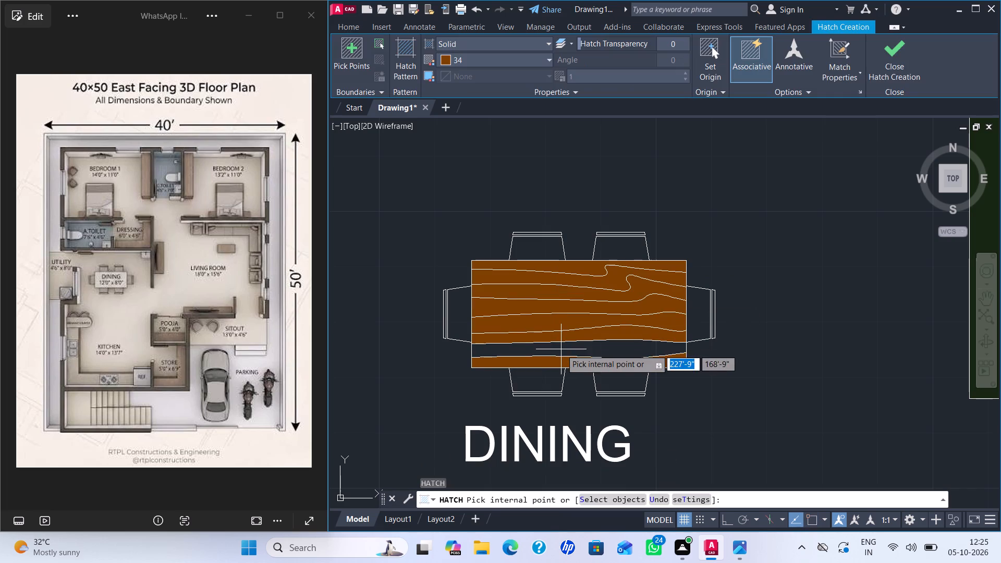
pyautogui.click(561, 349)
pyautogui.press('Return')
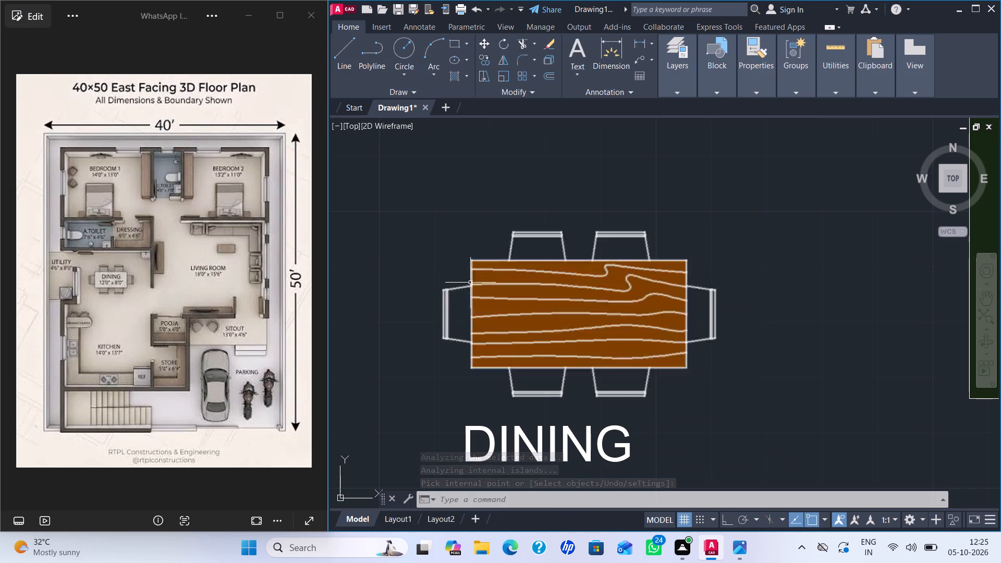
# Fill the seats and backrests of the dining table's two north chairs and east chair with a solid hatch in colour 206,204,230.
pyautogui.press('h')
pyautogui.press('Return')
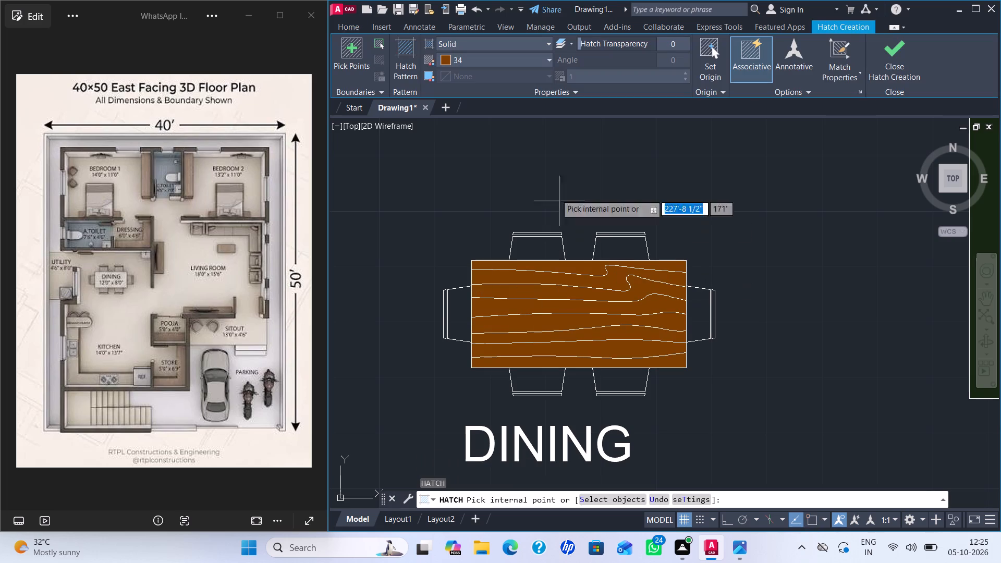
pyautogui.click(448, 54)
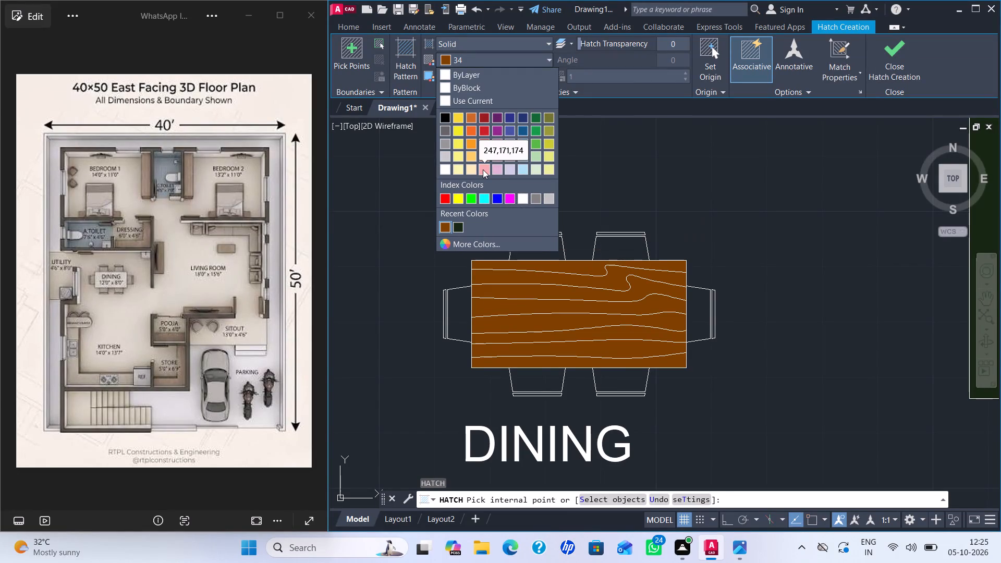
pyautogui.click(509, 170)
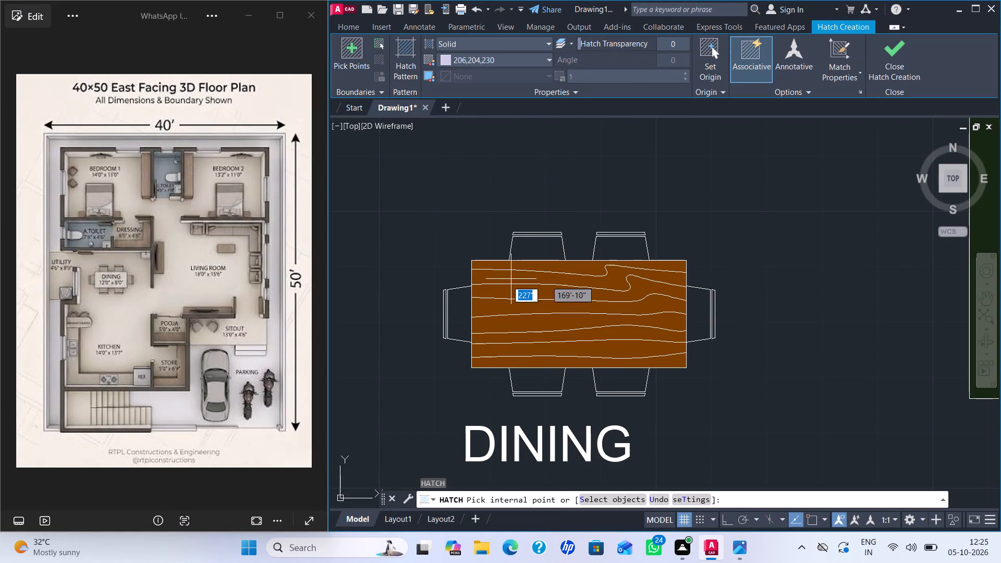
pyautogui.click(536, 244)
pyautogui.click(624, 250)
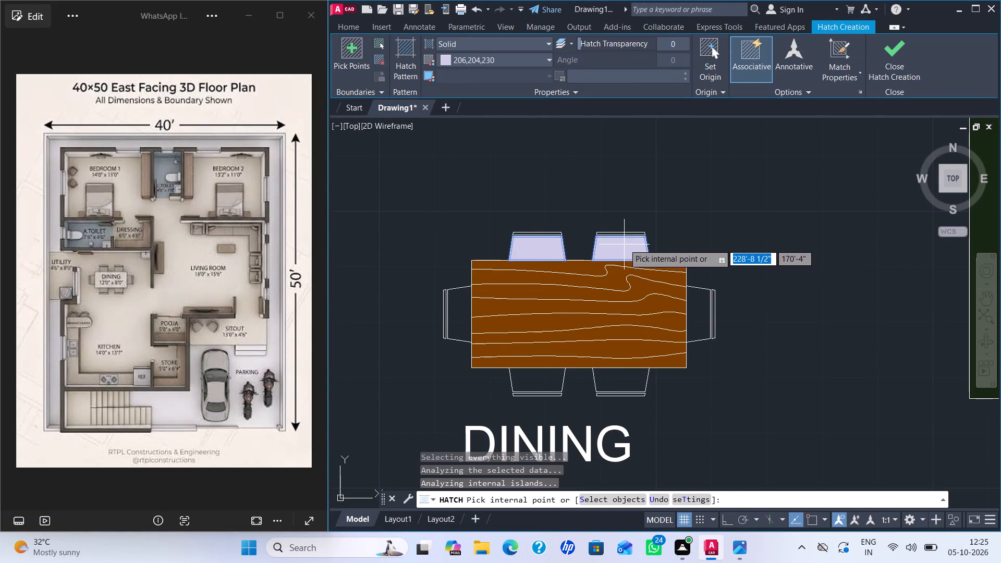
pyautogui.scroll(2, 624, 241)
pyautogui.click(616, 217)
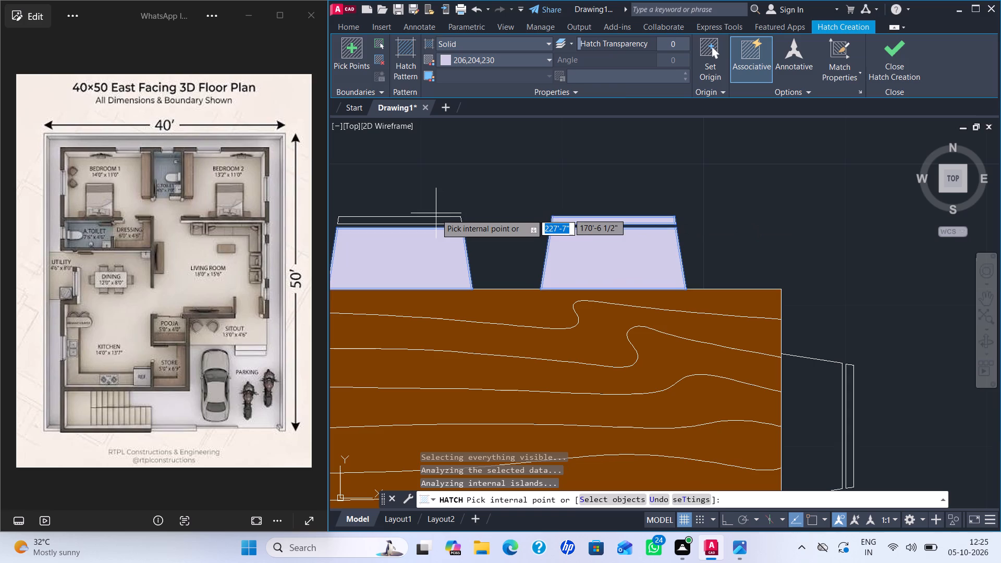
pyautogui.click(436, 218)
pyautogui.scroll(-2, 625, 268)
pyautogui.moveTo(792, 320); pyautogui.dragTo(722, 185, button='middle')
pyautogui.click(741, 271)
pyautogui.click(775, 269)
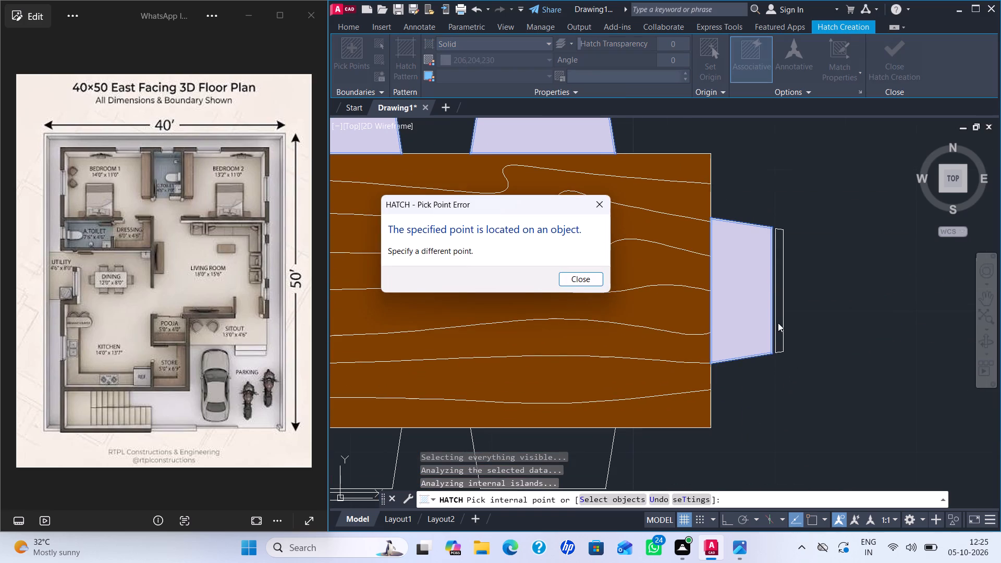
pyautogui.click(573, 280)
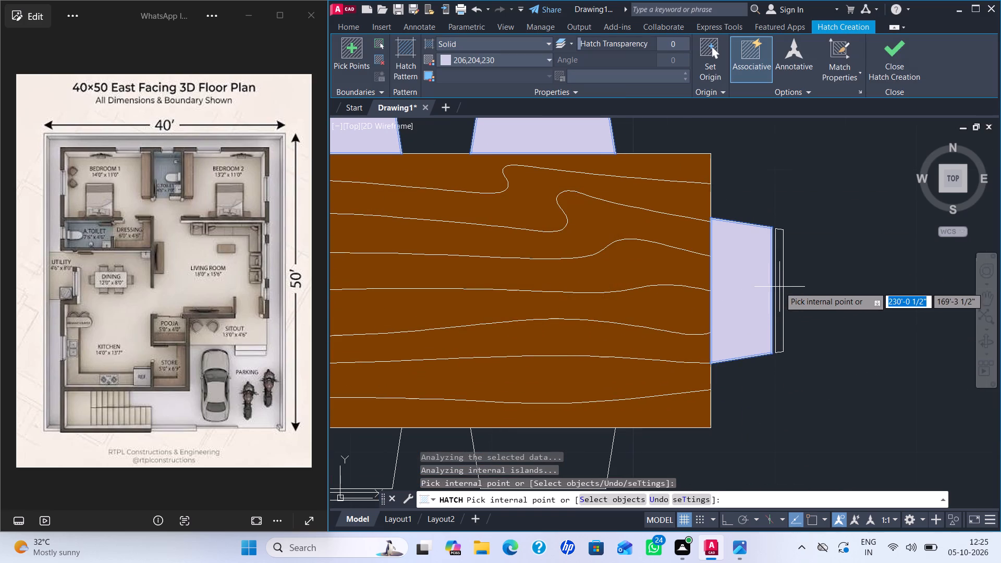
pyautogui.click(780, 286)
# Fill the seats and backrests of the west chair and two south dining chairs with the same solid hatch in colour 206,204,230.
pyautogui.scroll(-2, 767, 344)
pyautogui.moveTo(773, 361); pyautogui.dragTo(796, 321, button='middle')
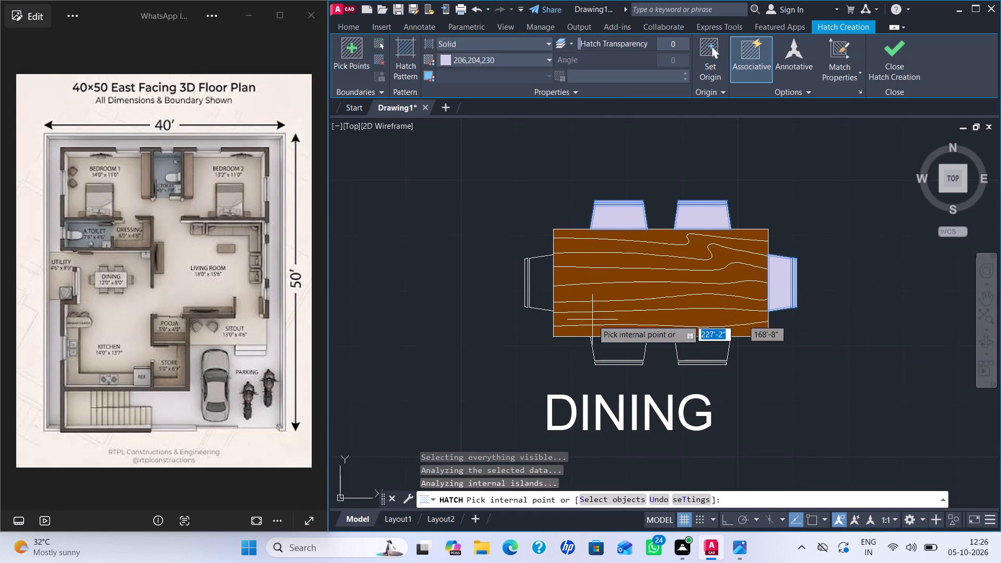
pyautogui.click(541, 284)
pyautogui.click(610, 346)
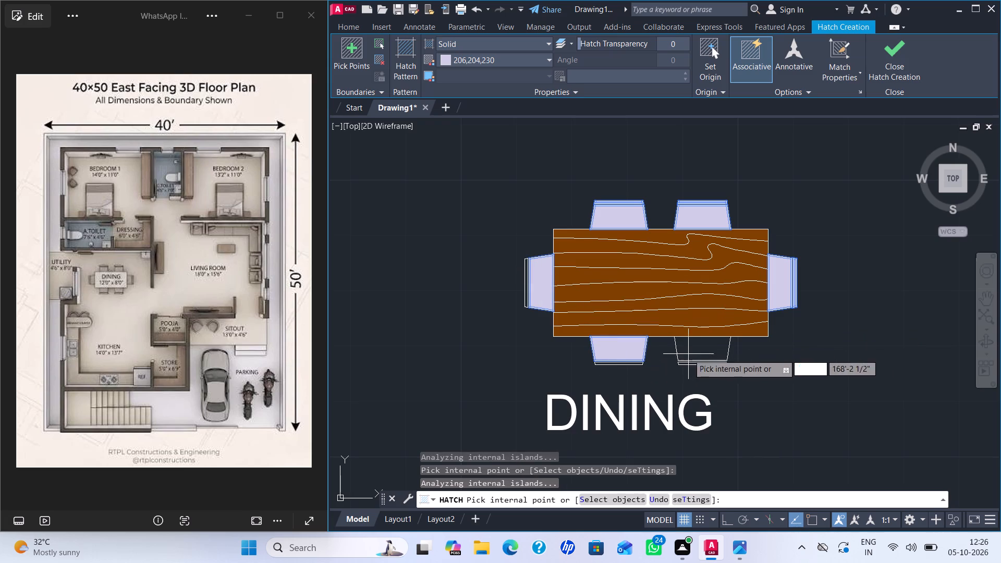
pyautogui.click(696, 352)
pyautogui.scroll(3, 693, 360)
pyautogui.click(697, 378)
pyautogui.scroll(-2, 559, 401)
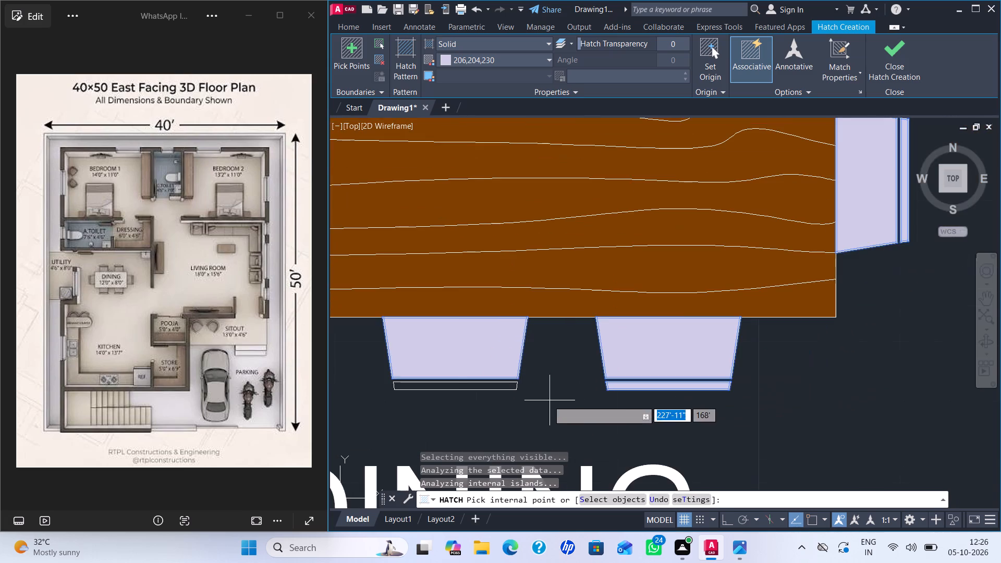
pyautogui.moveTo(546, 400); pyautogui.dragTo(709, 387, button='middle')
pyautogui.click(626, 376)
pyautogui.scroll(-2, 401, 340)
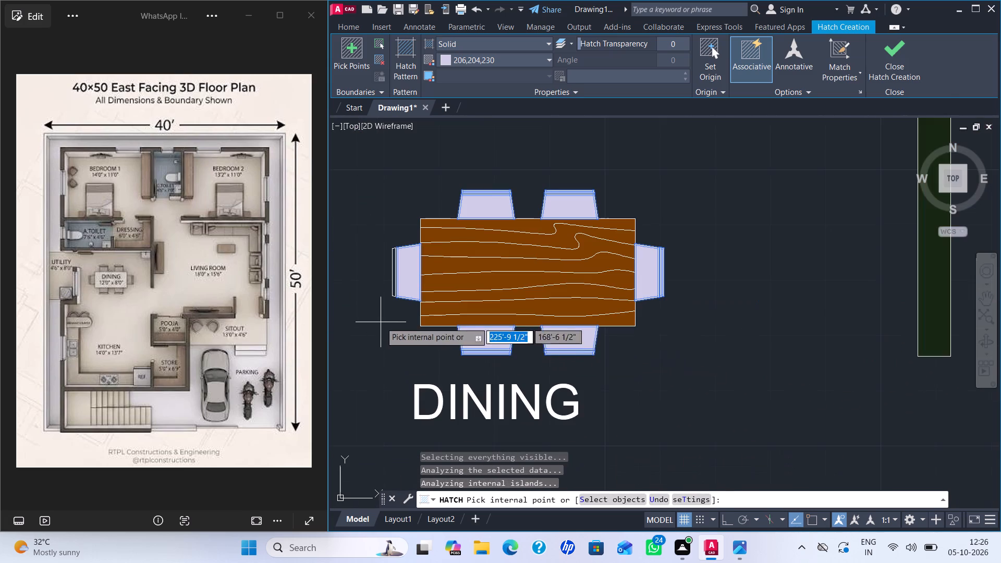
pyautogui.moveTo(473, 329); pyautogui.dragTo(610, 375, button='middle')
pyautogui.scroll(3, 534, 334)
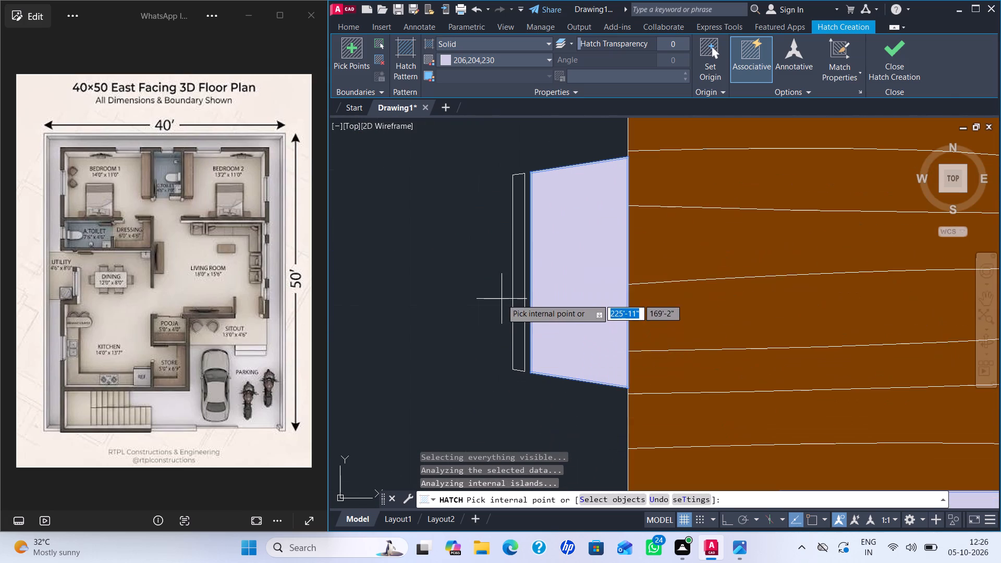
pyautogui.click(517, 291)
pyautogui.scroll(-2, 538, 303)
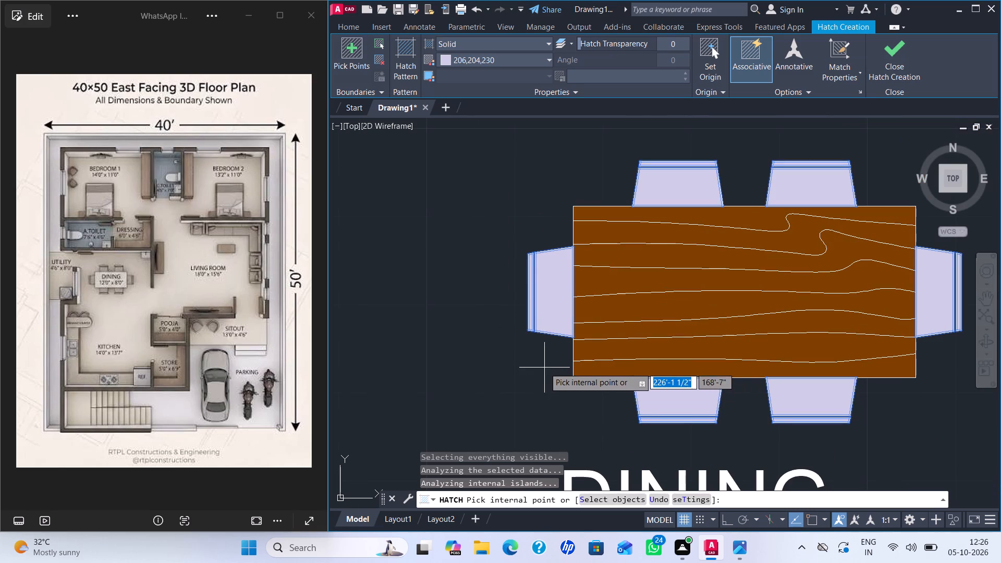
pyautogui.press('Return')
# Fill the L-shaped kitchen counter with a solid hatch in index colour 42 at transparency 58.
pyautogui.scroll(-1, 563, 378)
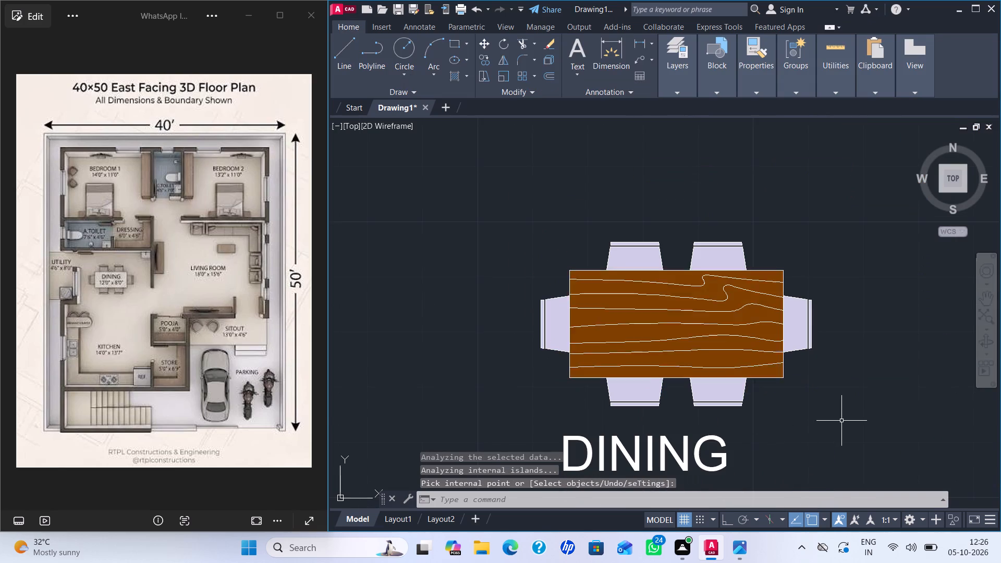
pyautogui.scroll(-1, 842, 422)
pyautogui.moveTo(834, 411); pyautogui.dragTo(750, 320, button='middle')
pyautogui.scroll(-1, 741, 358)
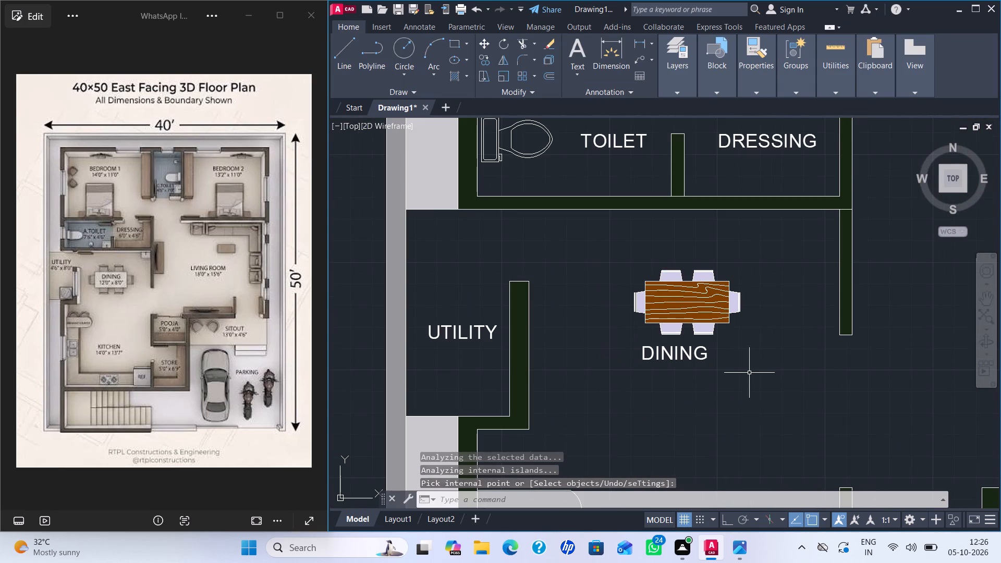
pyautogui.scroll(-3, 749, 373)
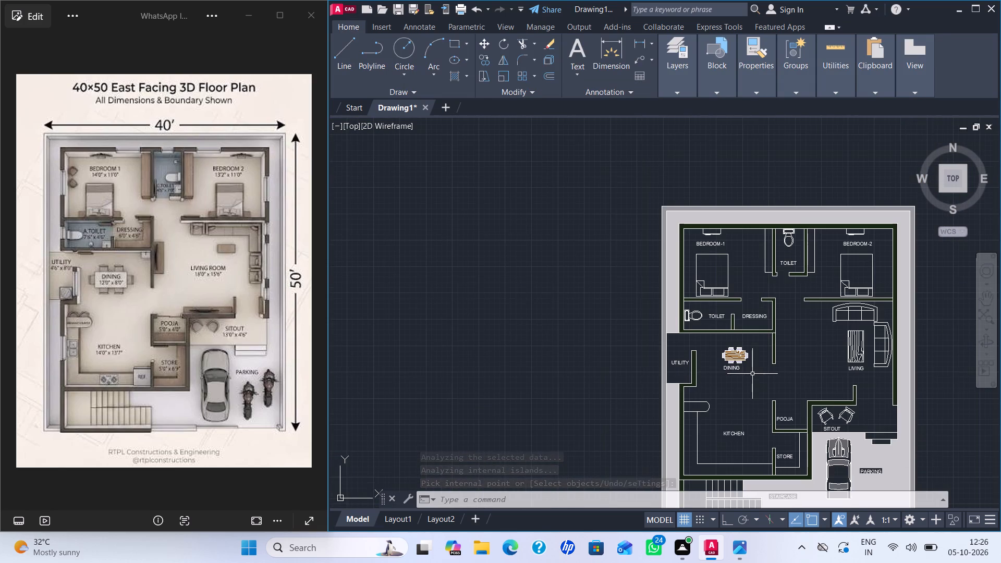
pyautogui.moveTo(725, 345); pyautogui.dragTo(569, 275, button='middle')
pyautogui.moveTo(600, 305); pyautogui.dragTo(619, 340, button='middle')
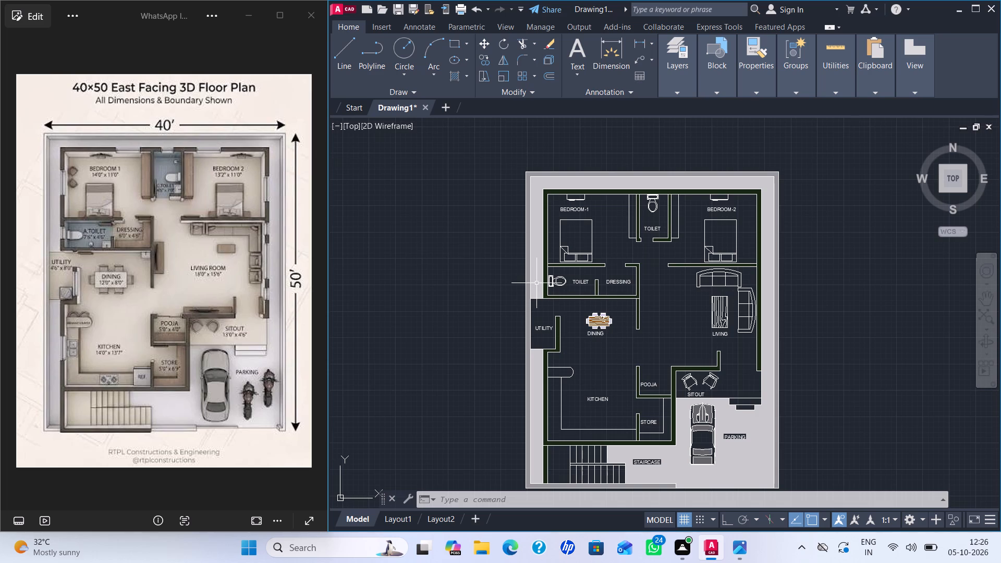
pyautogui.scroll(2, 610, 347)
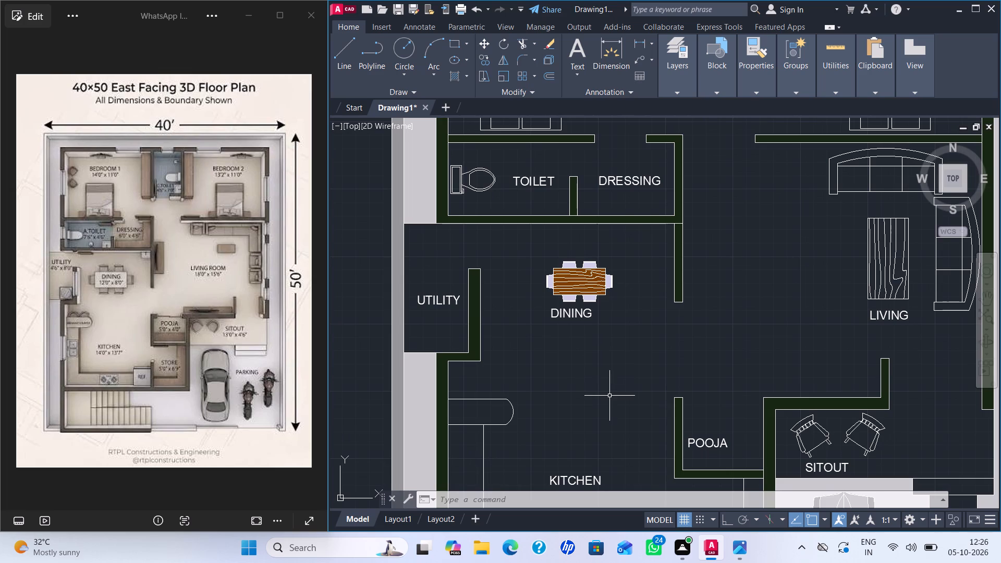
pyautogui.moveTo(584, 397); pyautogui.dragTo(569, 281, button='middle')
pyautogui.moveTo(564, 310); pyautogui.dragTo(565, 283, button='middle')
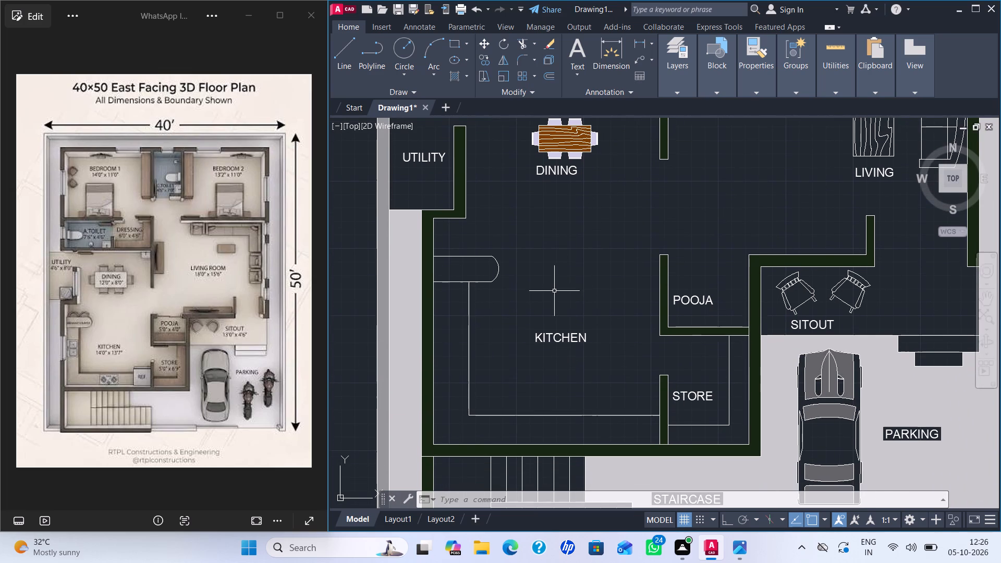
pyautogui.press('h')
pyautogui.press('Return')
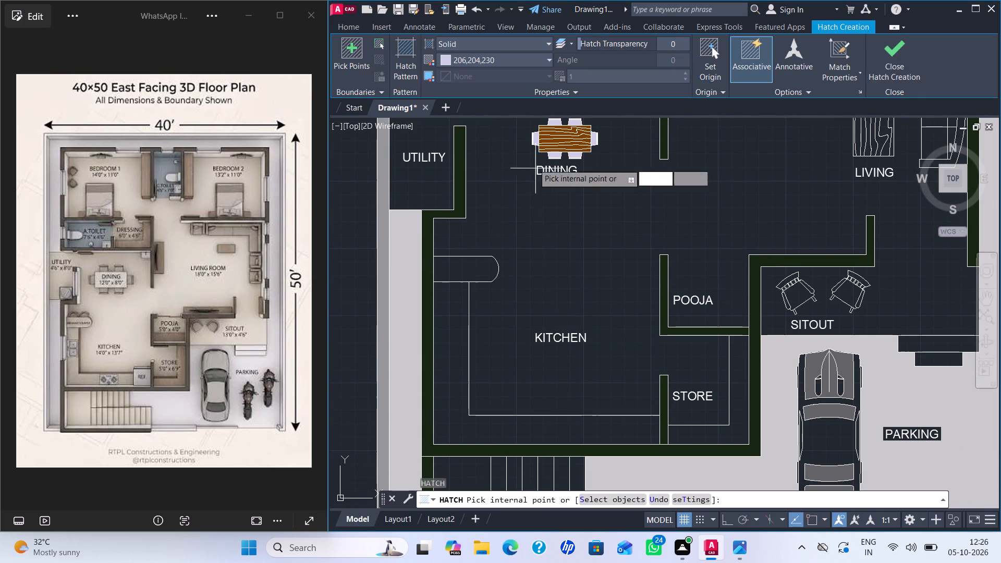
pyautogui.click(446, 52)
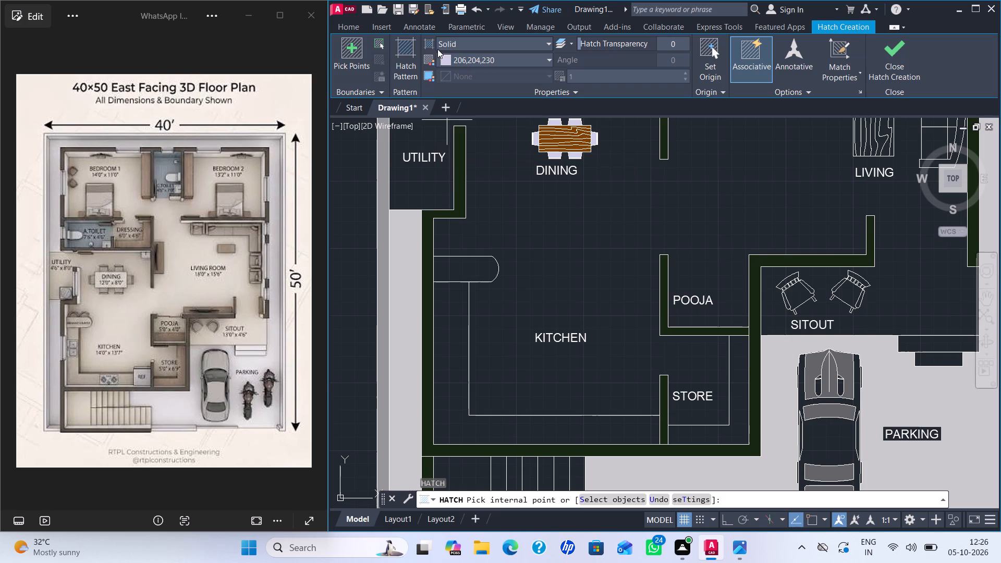
pyautogui.click(447, 55)
pyautogui.click(465, 241)
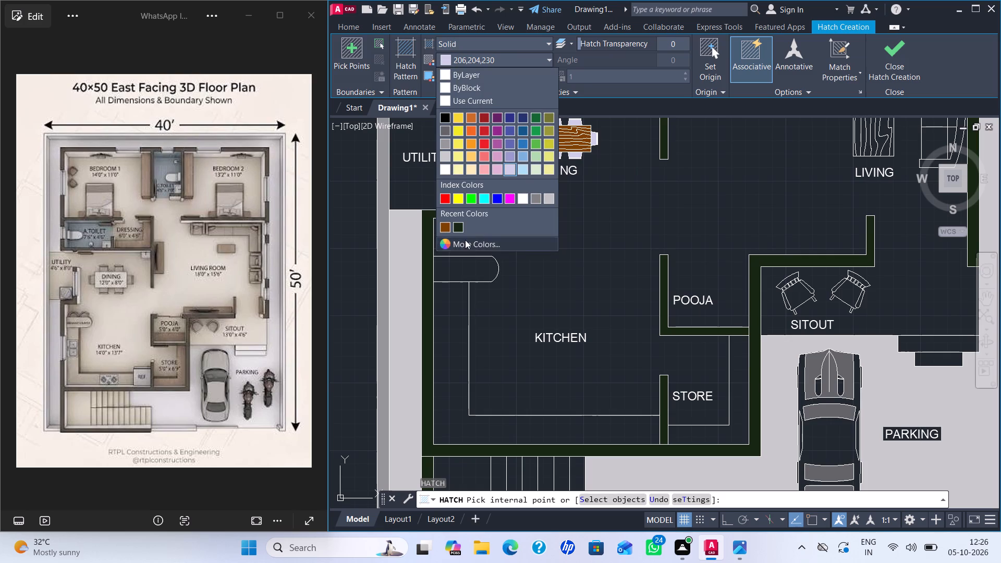
pyautogui.click(575, 172)
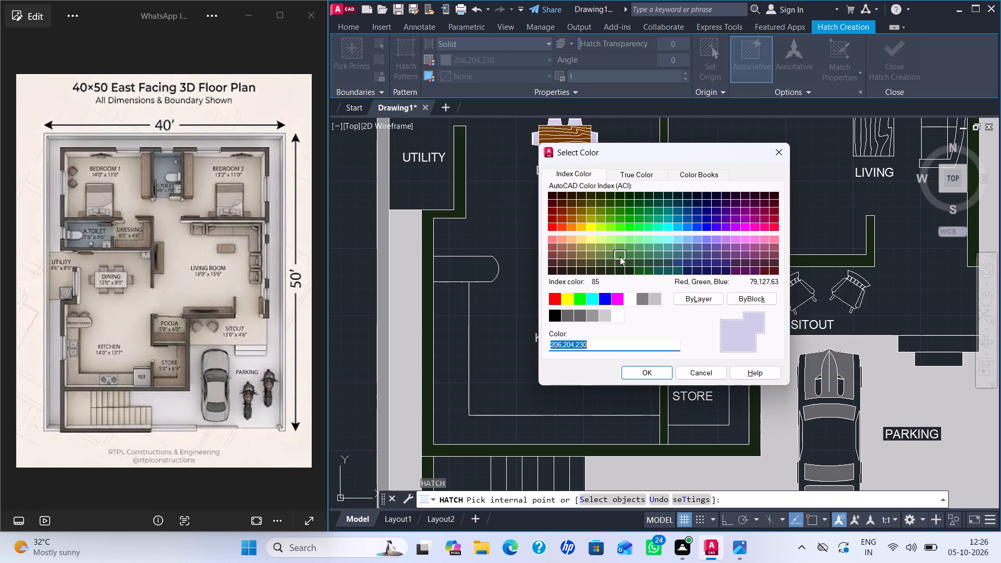
pyautogui.click(577, 217)
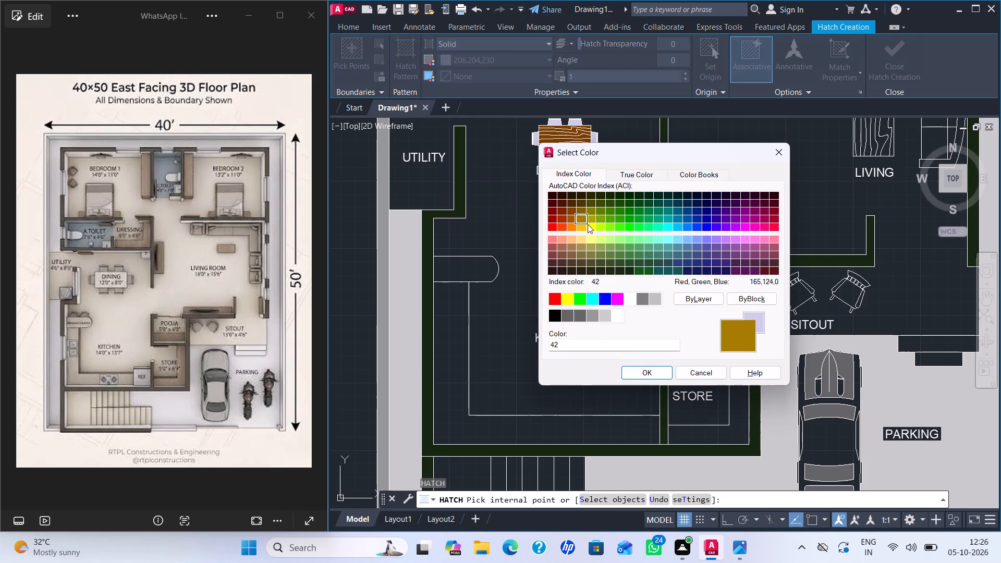
pyautogui.click(637, 368)
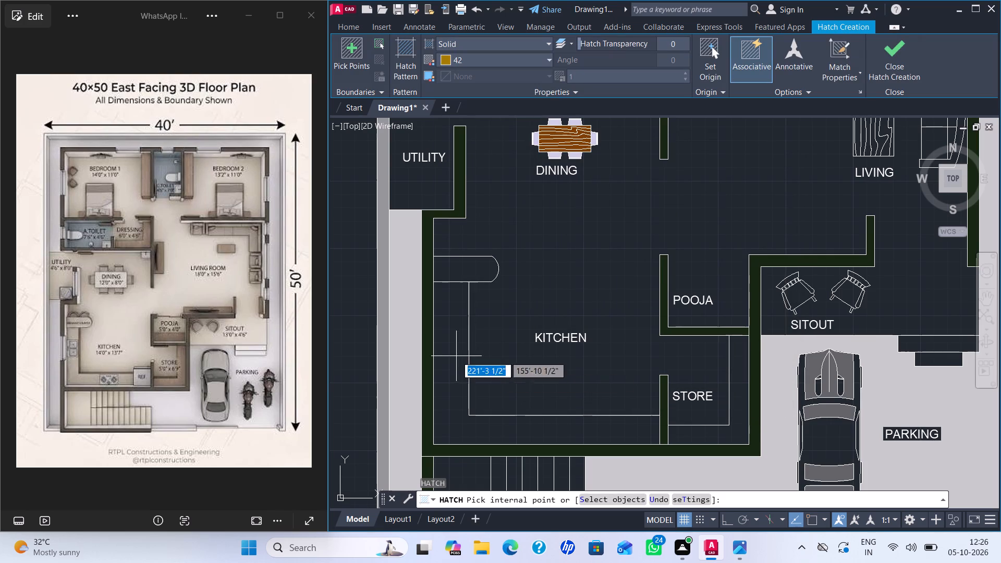
pyautogui.click(456, 356)
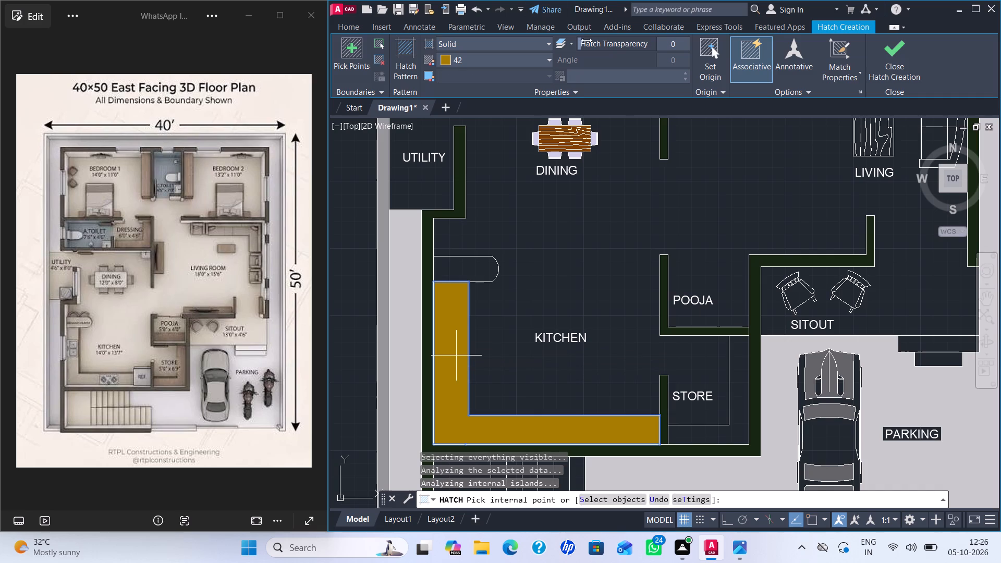
pyautogui.moveTo(580, 43); pyautogui.dragTo(670, 48)
pyautogui.scroll(-2, 646, 190)
pyautogui.scroll(2, 636, 195)
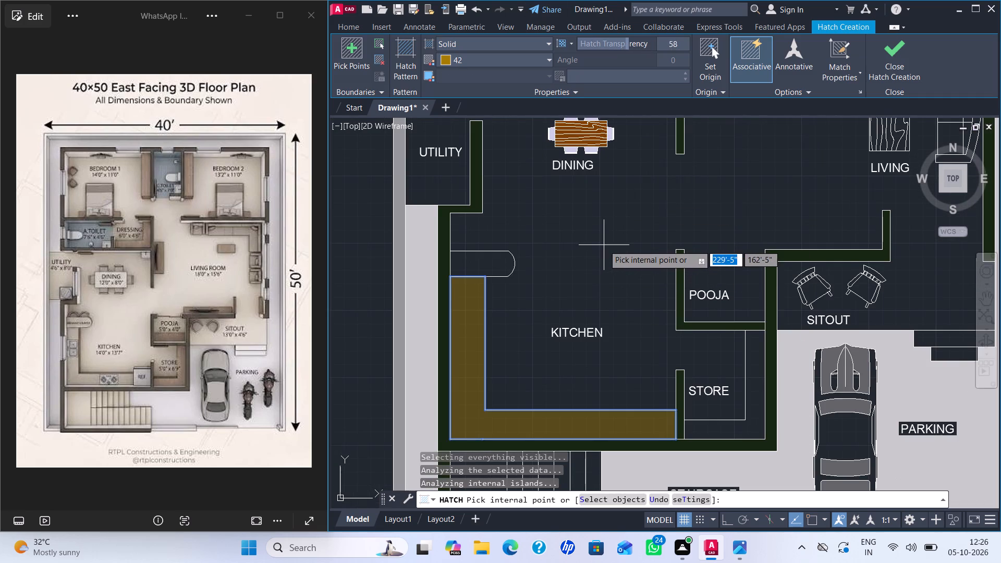
# Fill the L-shaped shelf strip in the store room with the same colour 42 solid hatch at transparency 58.
pyautogui.moveTo(604, 245); pyautogui.dragTo(530, 324, button='middle')
pyautogui.scroll(-1, 561, 293)
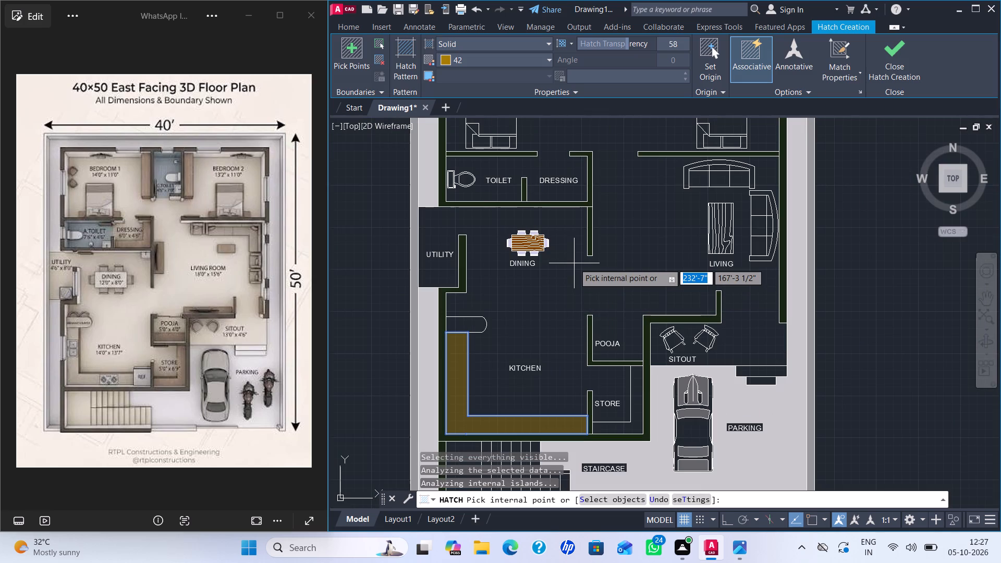
pyautogui.click(639, 413)
pyautogui.press('Return')
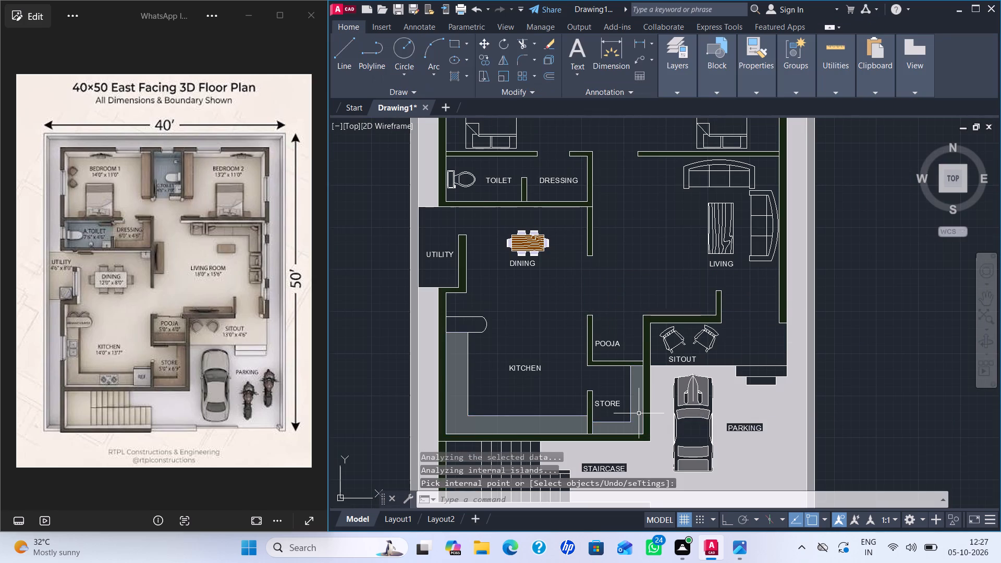
# Review the hatched floor plan as a whole and examine the living room's wood-grain coffee table up close.
pyautogui.scroll(-1, 644, 270)
pyautogui.moveTo(644, 270); pyautogui.dragTo(609, 319, button='middle')
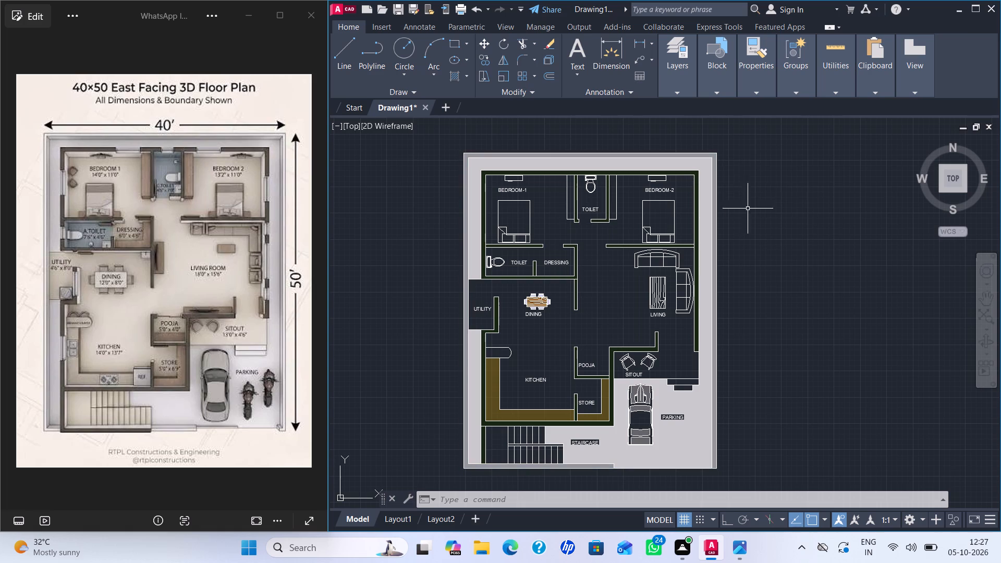
pyautogui.scroll(1, 544, 358)
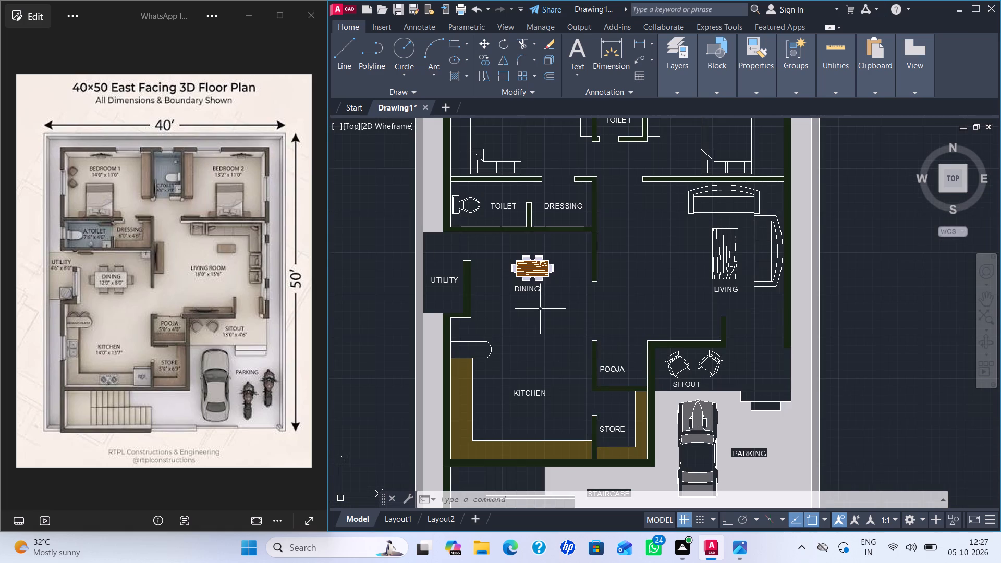
pyautogui.moveTo(539, 308); pyautogui.dragTo(544, 248, button='middle')
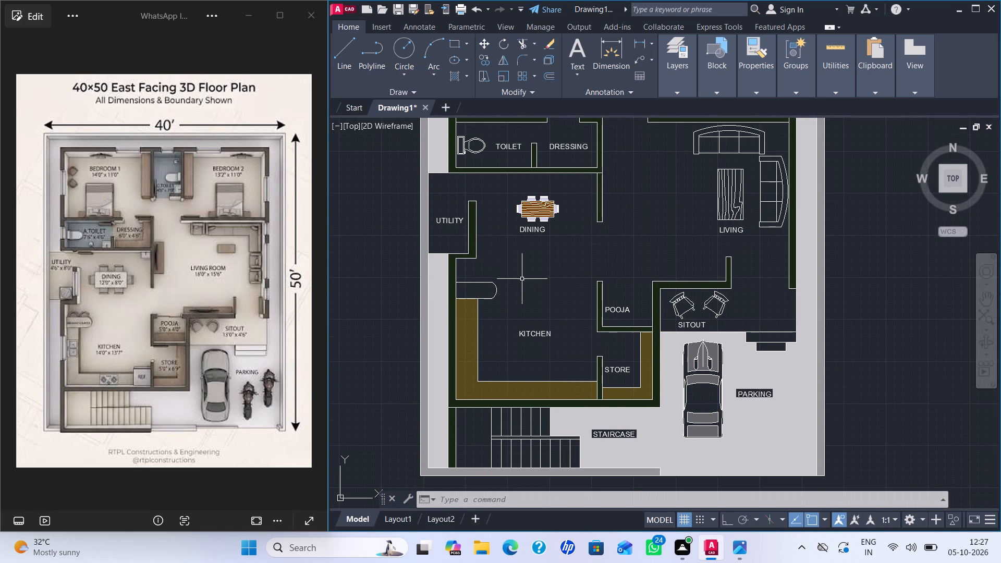
pyautogui.scroll(-1, 571, 279)
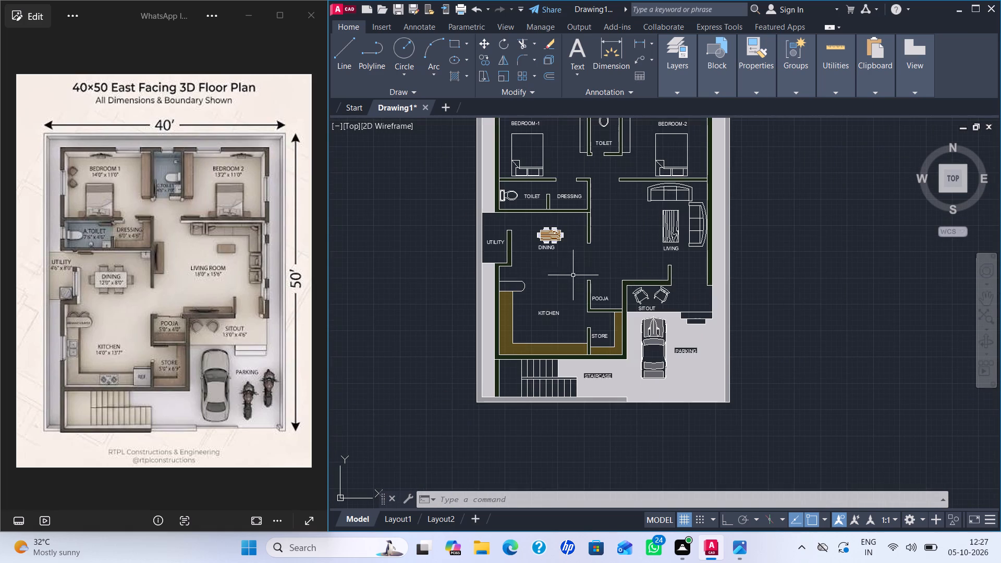
pyautogui.scroll(3, 528, 260)
pyautogui.scroll(-3, 514, 258)
pyautogui.scroll(-1, 590, 261)
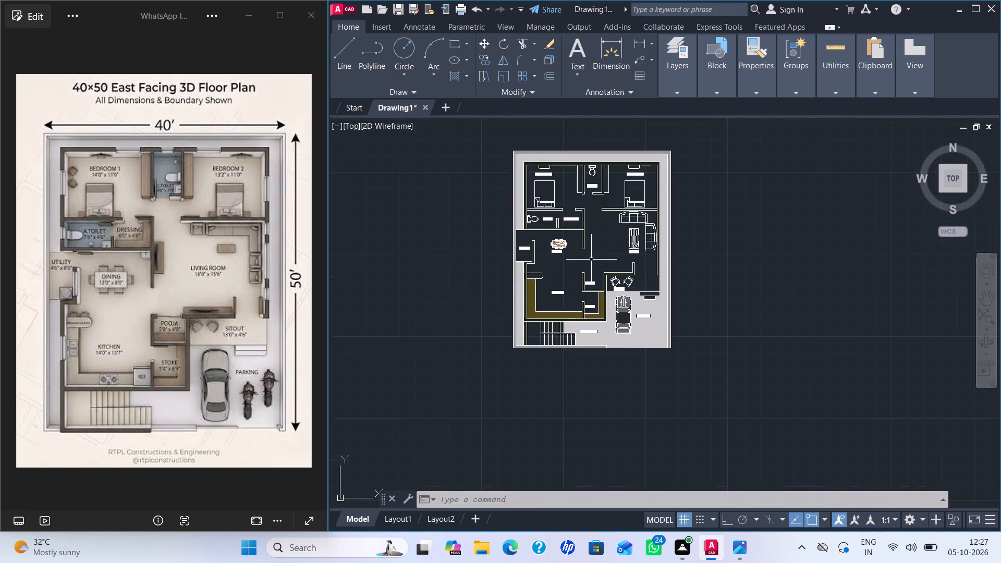
pyautogui.scroll(2, 595, 255)
pyautogui.moveTo(620, 251); pyautogui.dragTo(511, 291, button='middle')
pyautogui.scroll(2, 578, 265)
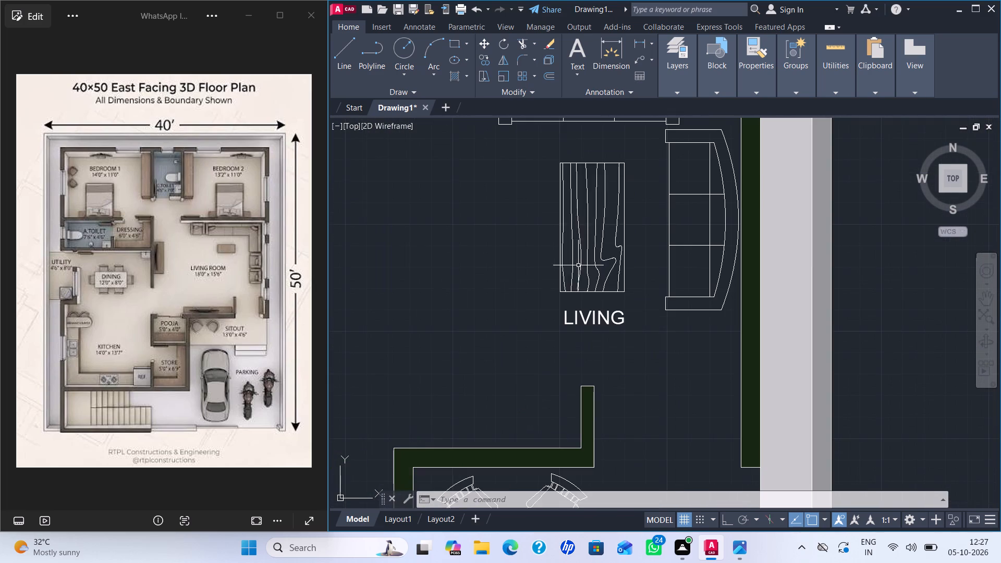
# Fill the living room's north sofa frame, backrest and seat cushions with a solid hatch in colour 206,204,230 at transparency 1.
pyautogui.moveTo(585, 247); pyautogui.dragTo(498, 330, button='middle')
pyautogui.moveTo(523, 250); pyautogui.dragTo(522, 286, button='middle')
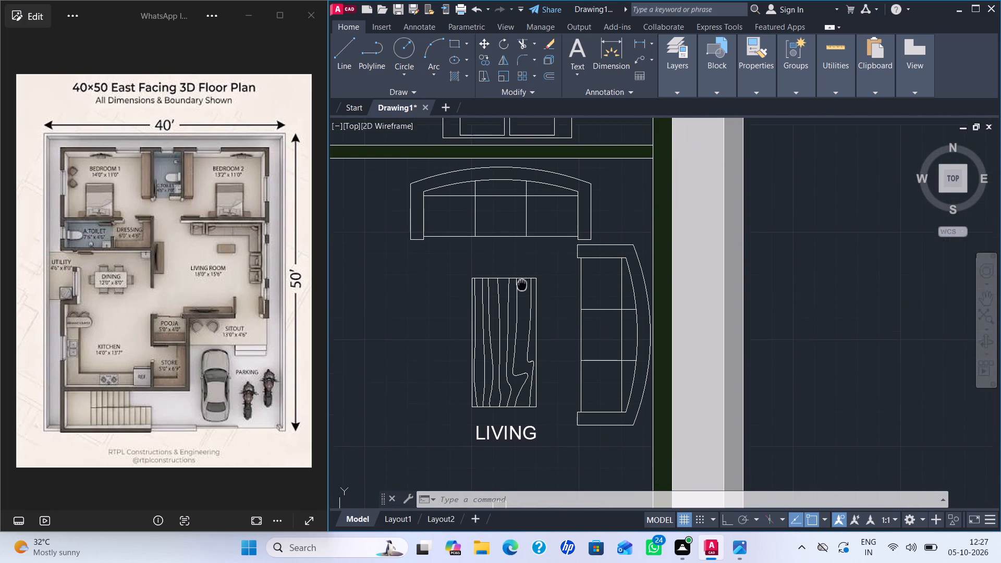
pyautogui.moveTo(522, 286); pyautogui.dragTo(522, 288, button='middle')
pyautogui.press('h')
pyautogui.press('Return')
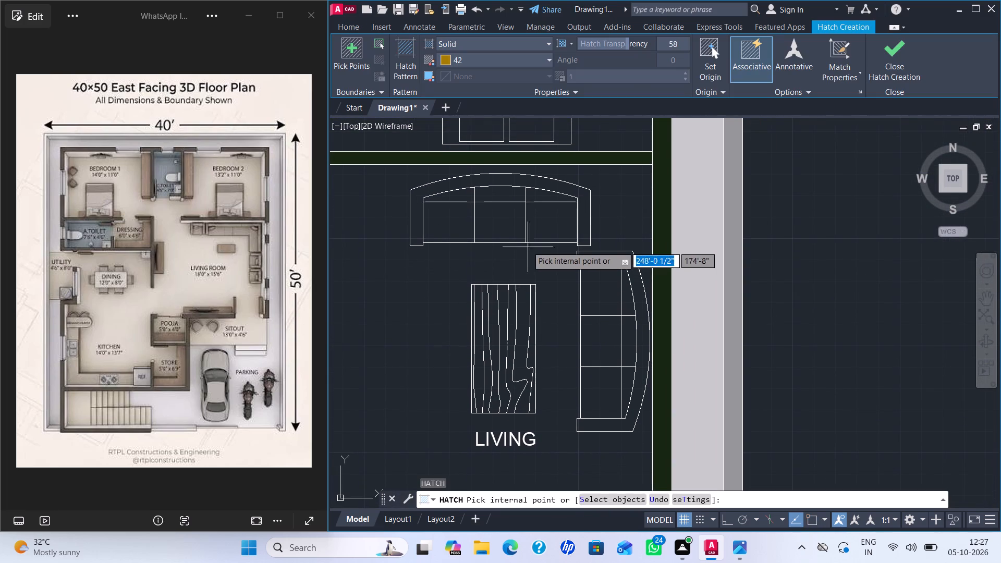
pyautogui.click(446, 56)
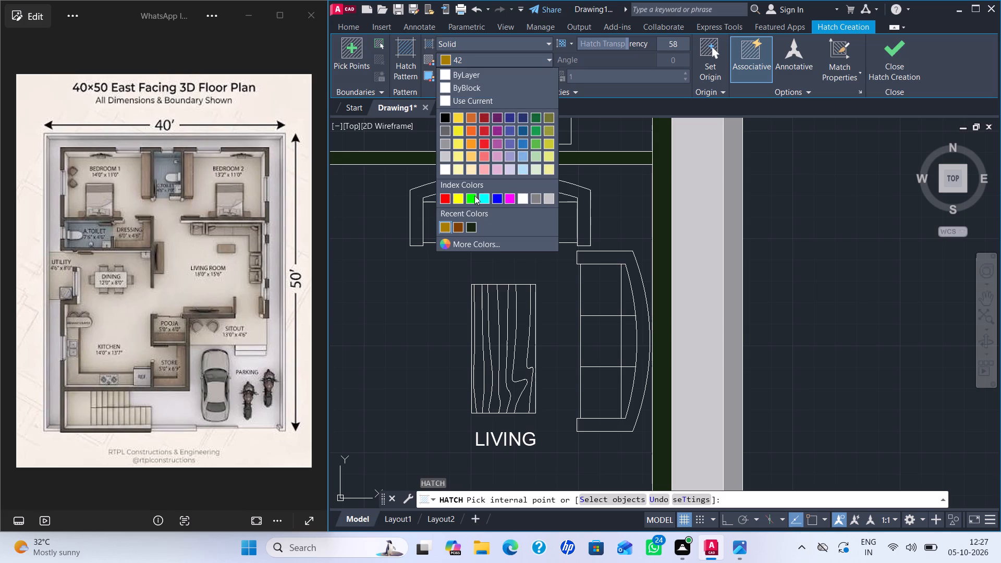
pyautogui.click(510, 167)
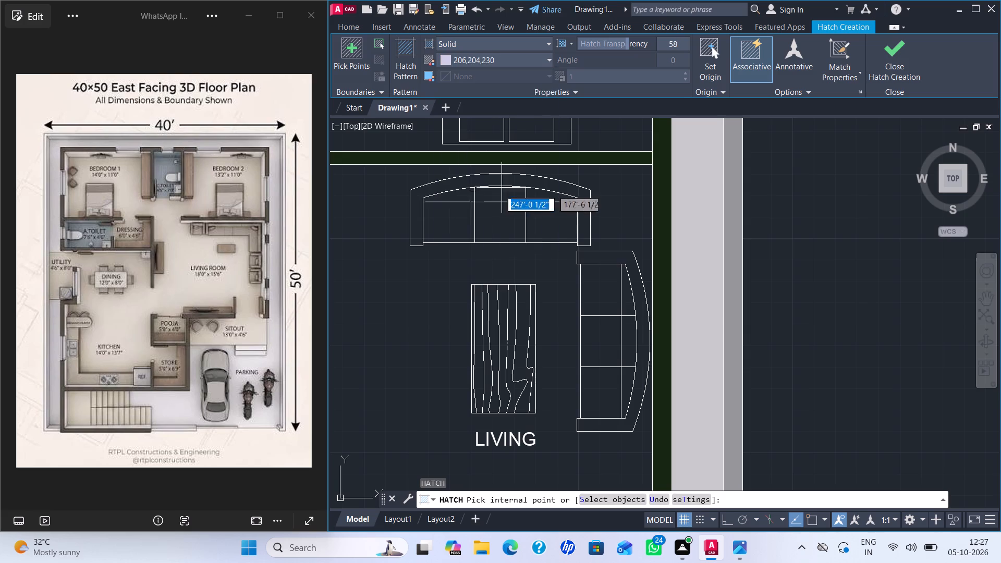
pyautogui.click(416, 209)
pyautogui.click(447, 214)
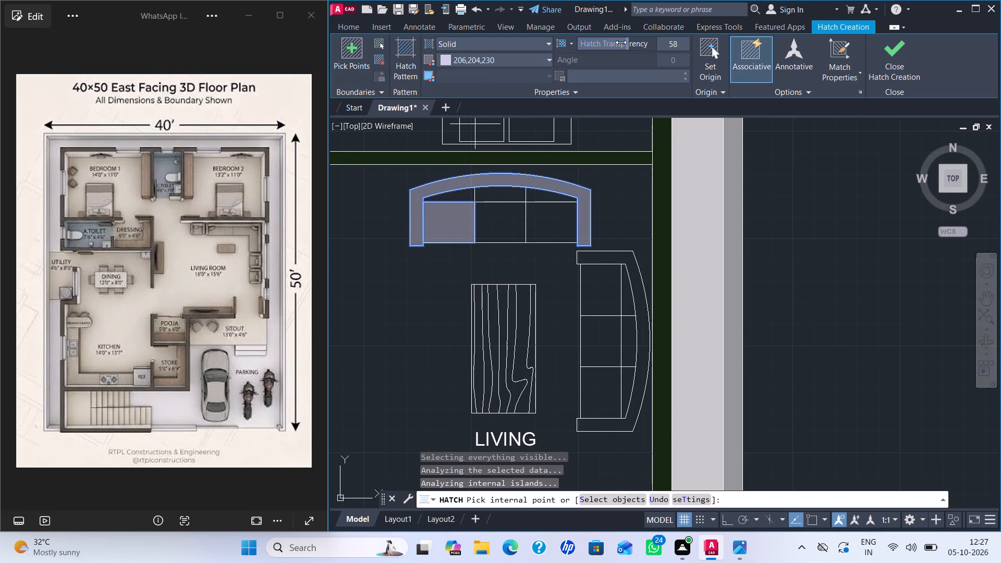
pyautogui.moveTo(624, 41); pyautogui.dragTo(540, 51)
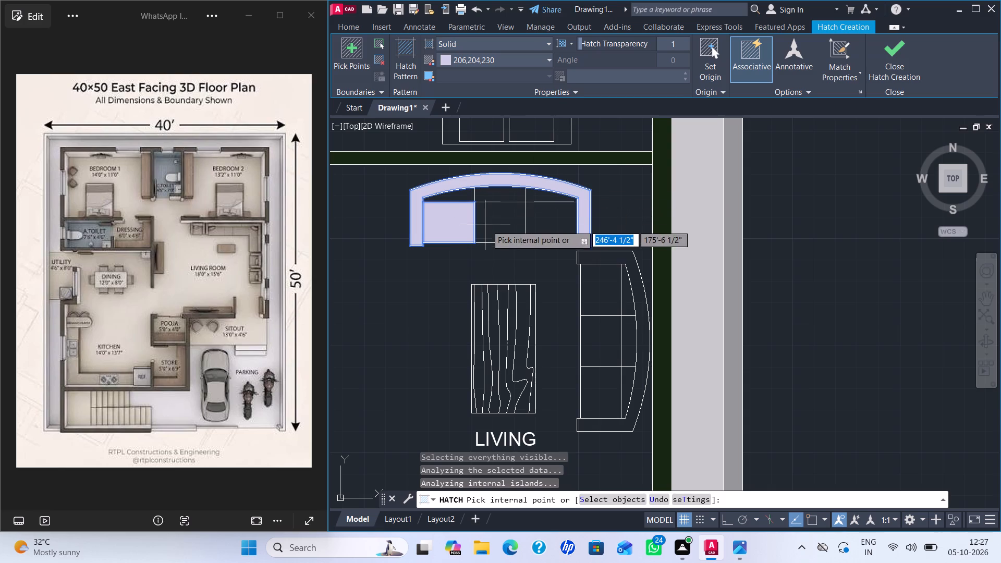
pyautogui.click(496, 225)
pyautogui.click(496, 194)
pyautogui.click(470, 192)
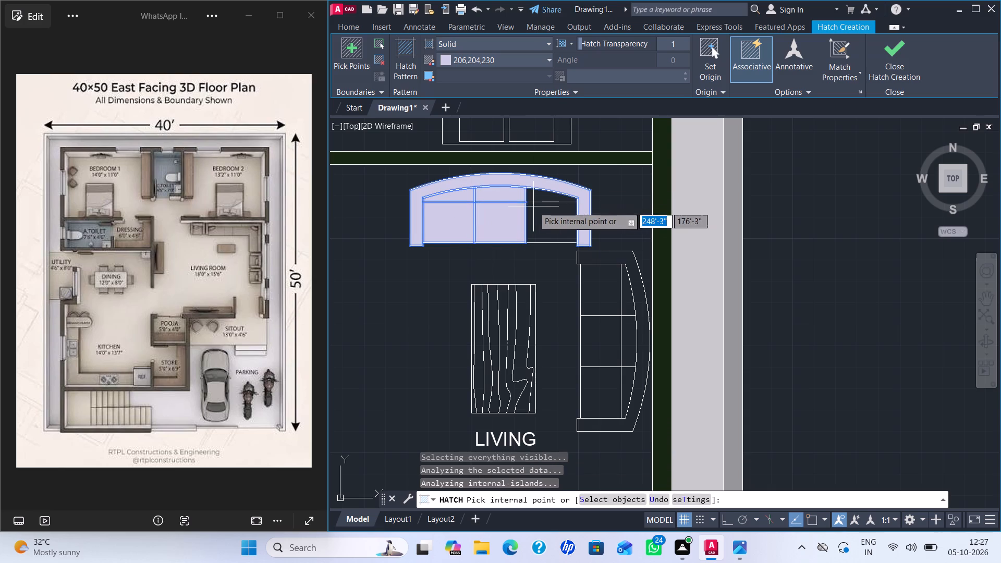
pyautogui.click(544, 195)
pyautogui.click(543, 222)
# Fill the living room's east sofa frame, seats and backrest sections with the same colour 206,204,230 solid hatch.
pyautogui.click(603, 291)
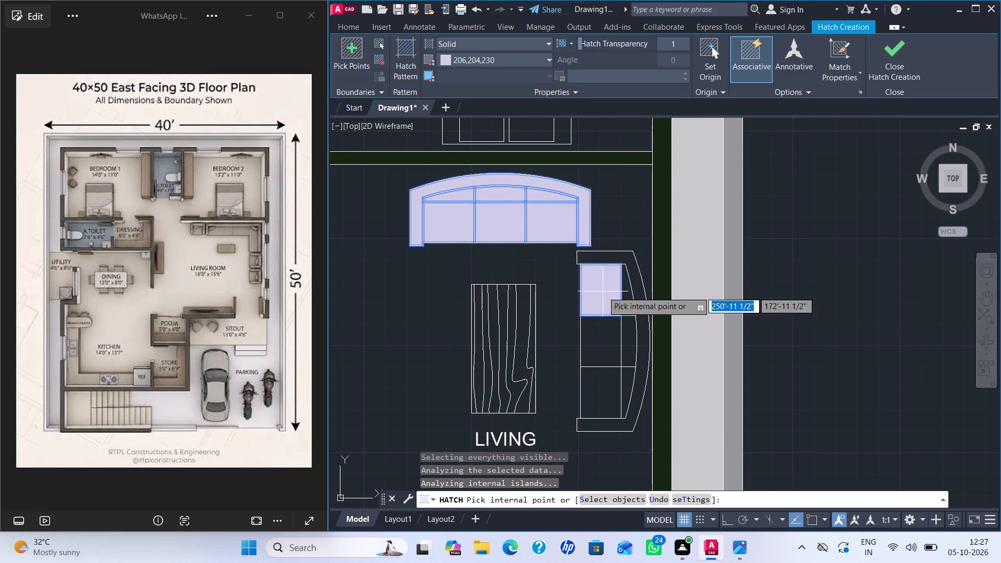
pyautogui.click(603, 264)
pyautogui.click(620, 293)
pyautogui.click(621, 329)
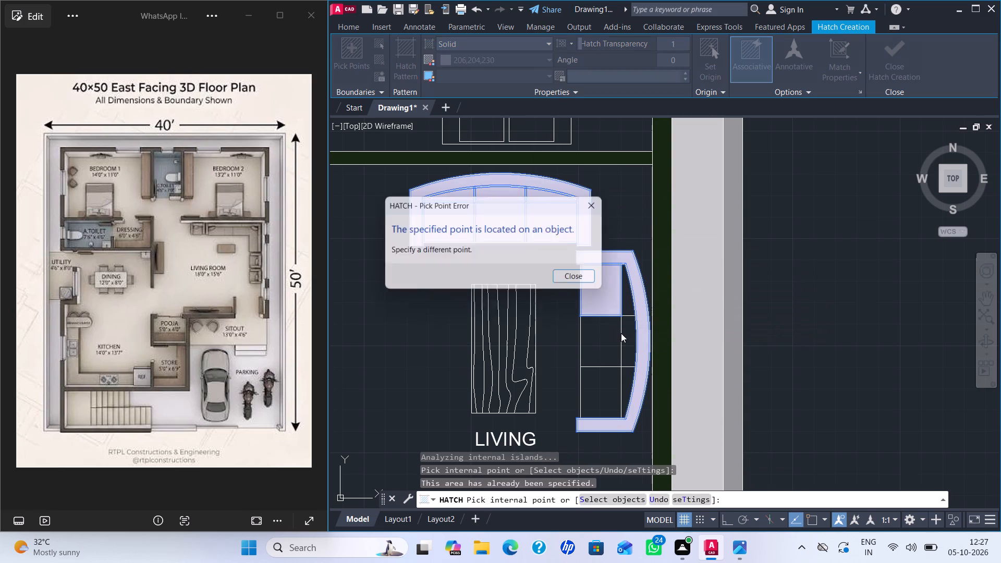
pyautogui.click(594, 281)
pyautogui.click(621, 296)
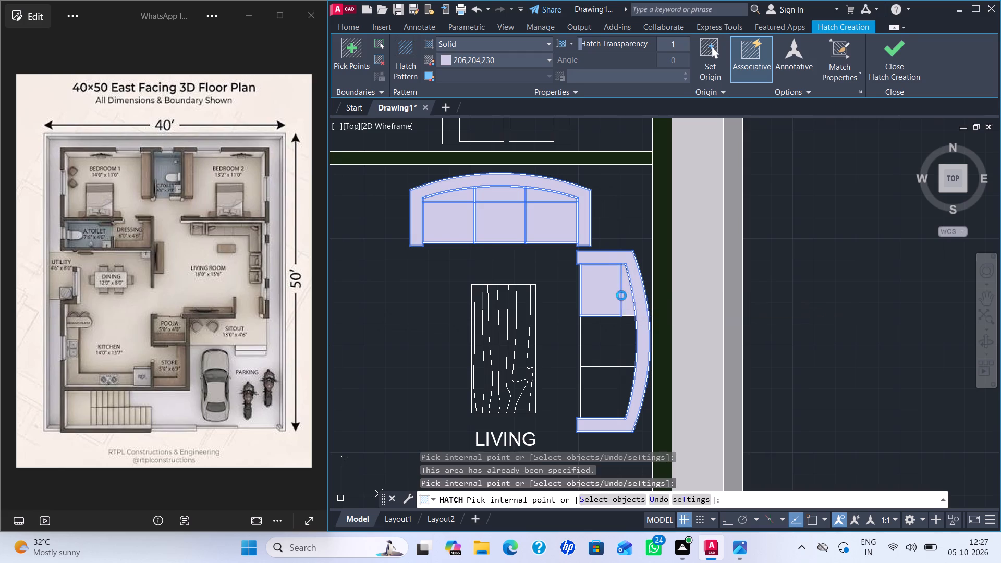
pyautogui.click(621, 339)
pyautogui.click(603, 341)
pyautogui.moveTo(594, 389); pyautogui.dragTo(602, 388)
pyautogui.click(632, 381)
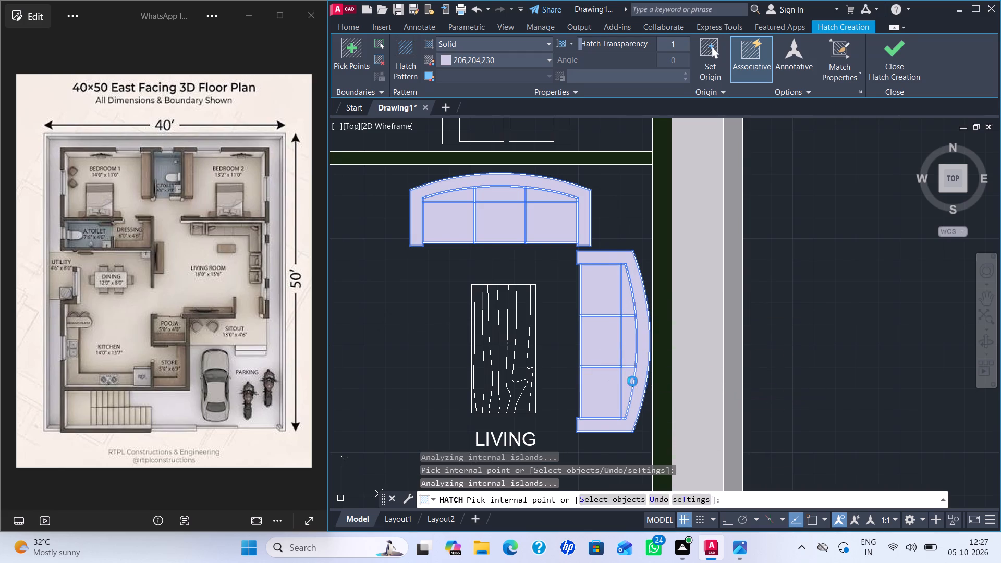
pyautogui.press('Return')
# Fill all wood-grain strips of the living room coffee table with a solid hatch in colour 247,171,174.
pyautogui.scroll(-2, 636, 378)
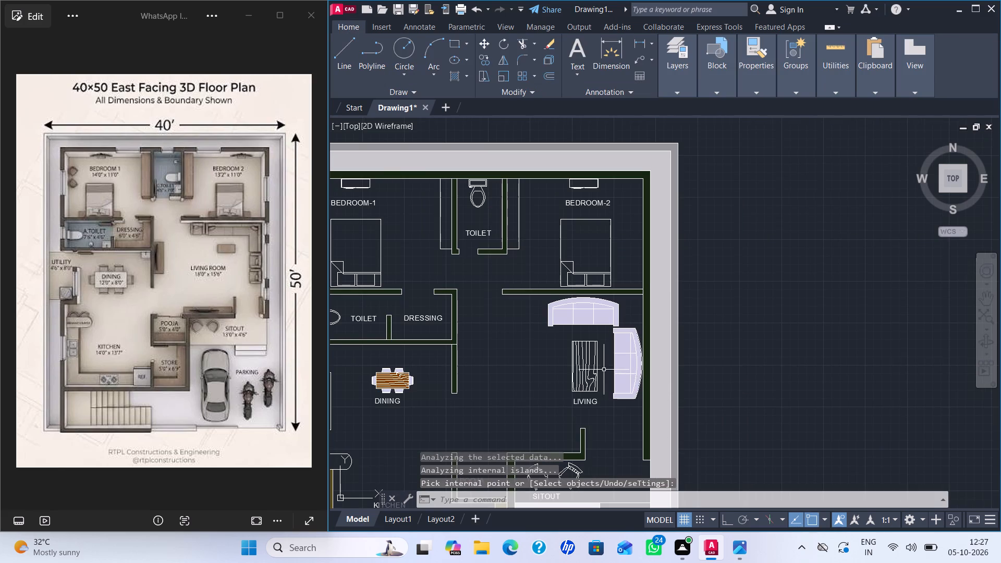
pyautogui.scroll(3, 588, 368)
pyautogui.press('h')
pyautogui.press('Return')
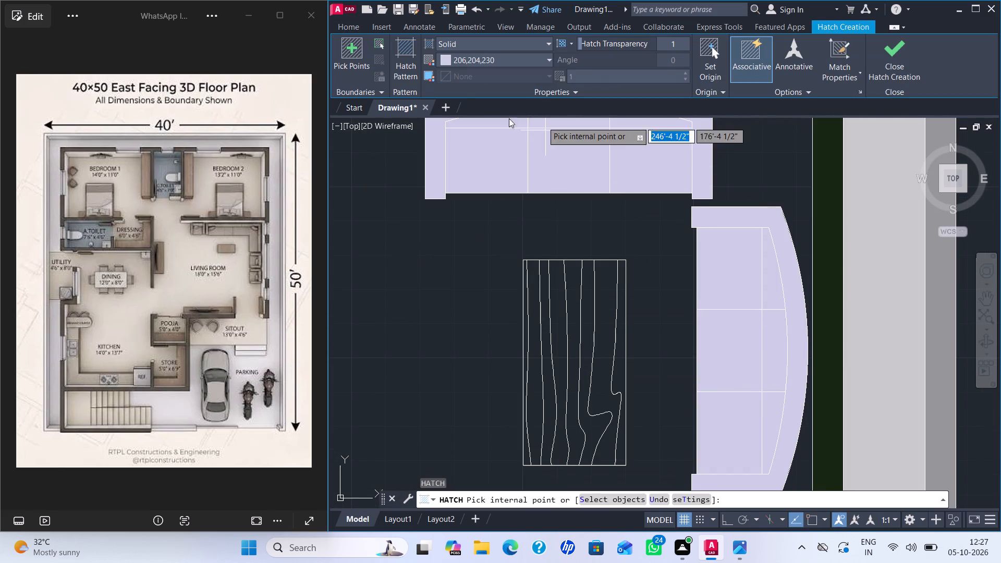
pyautogui.click(446, 59)
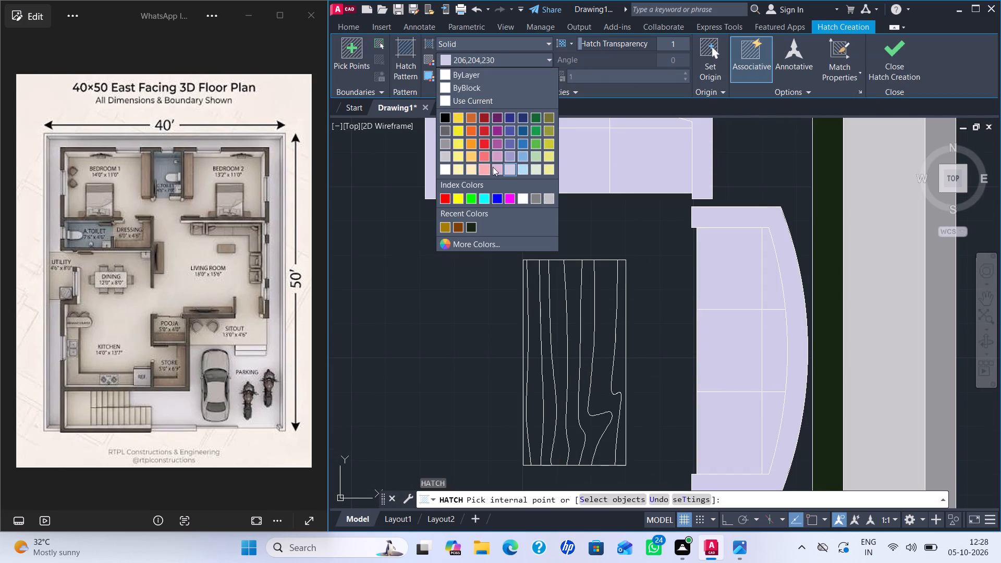
pyautogui.click(499, 169)
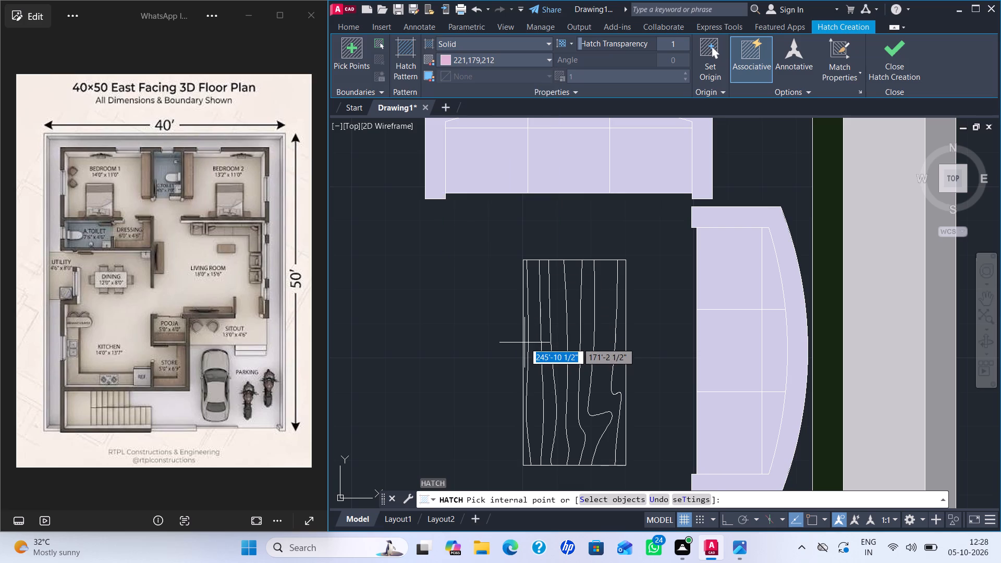
pyautogui.click(524, 342)
pyautogui.click(531, 341)
pyautogui.click(544, 340)
pyautogui.click(551, 340)
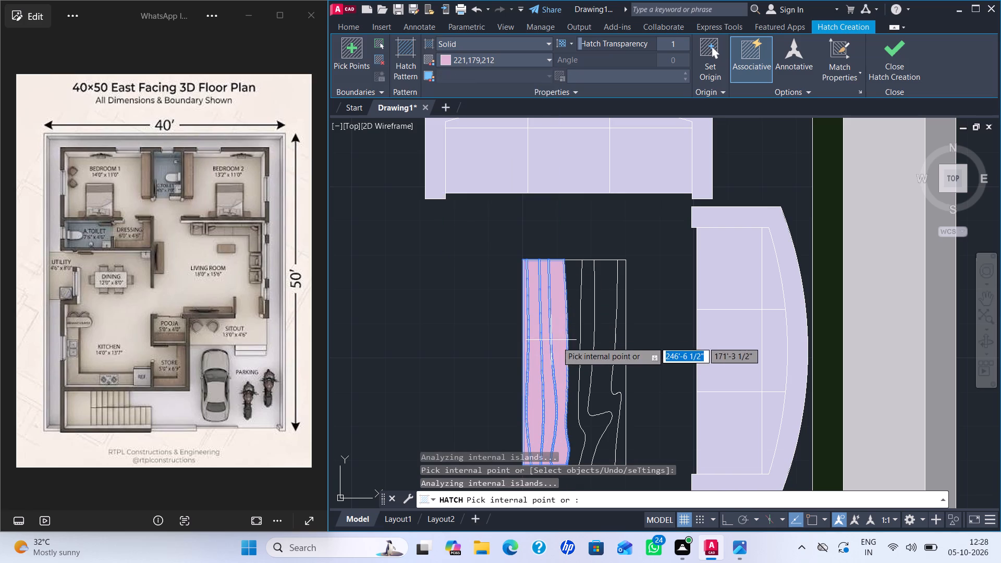
pyautogui.click(446, 58)
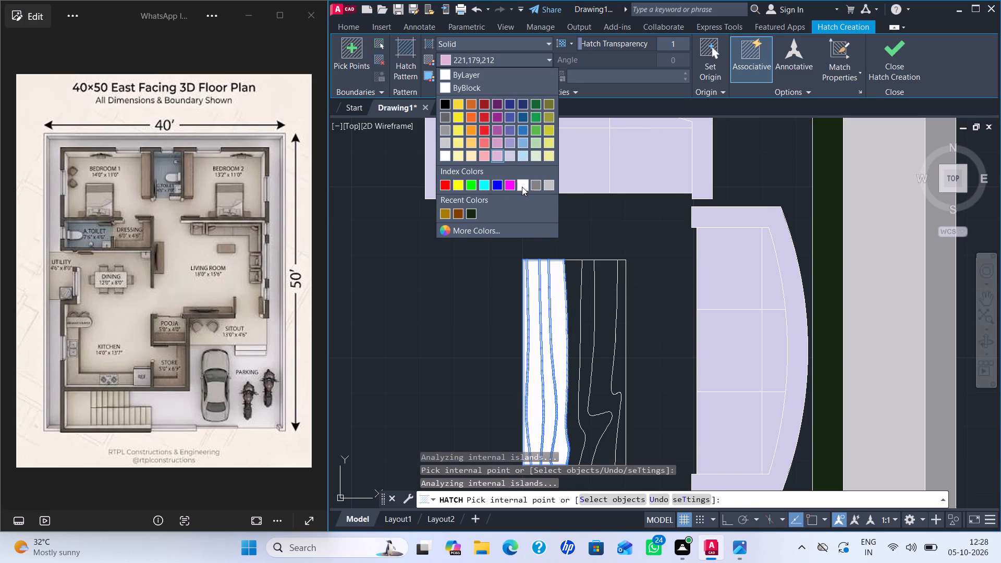
pyautogui.click(481, 155)
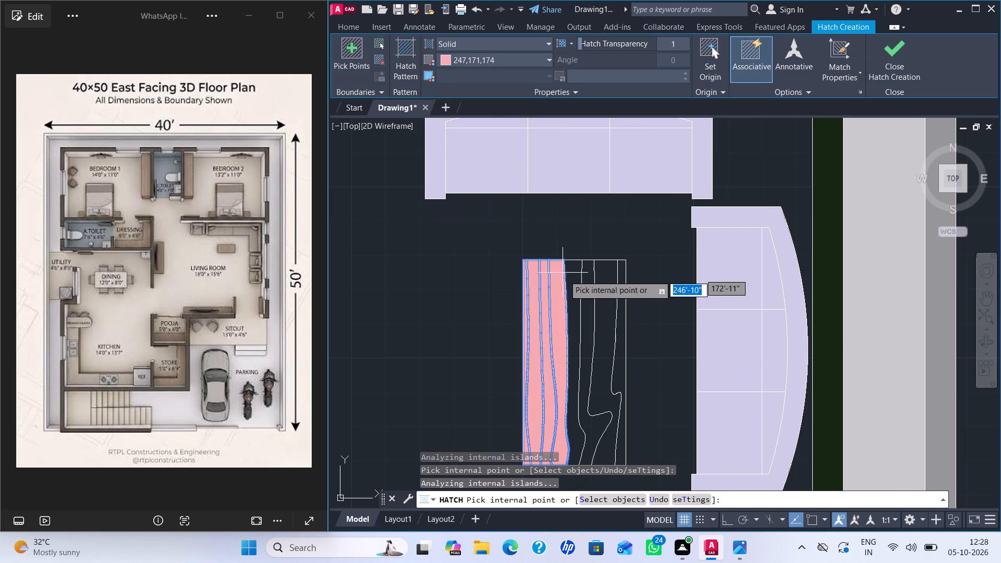
pyautogui.click(573, 295)
pyautogui.click(588, 299)
pyautogui.click(606, 304)
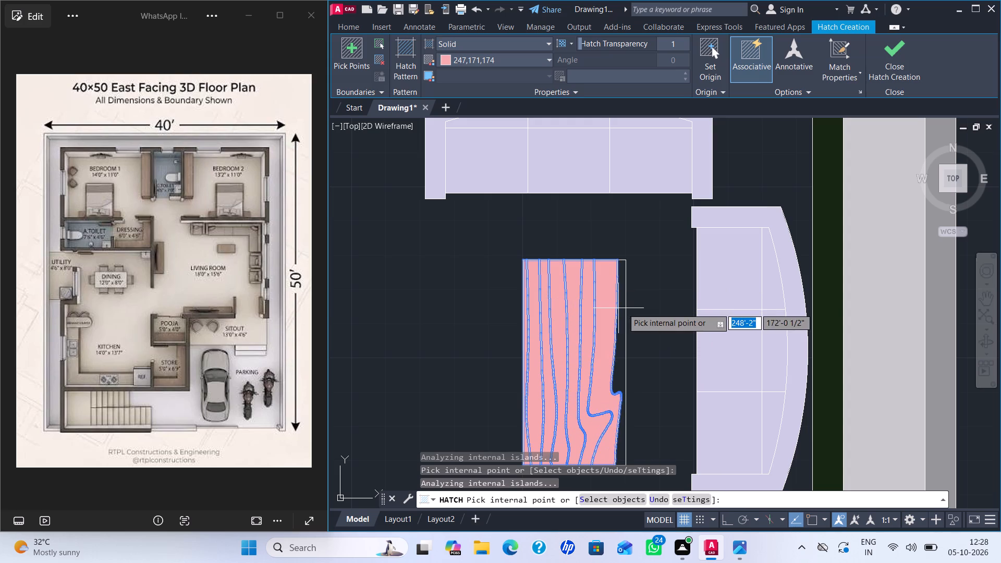
pyautogui.click(622, 308)
pyautogui.press('Return')
# Fill the bed covers in Bedroom-1 and Bedroom-2 with a solid hatch in colour 209,156,199.
pyautogui.scroll(-3, 624, 307)
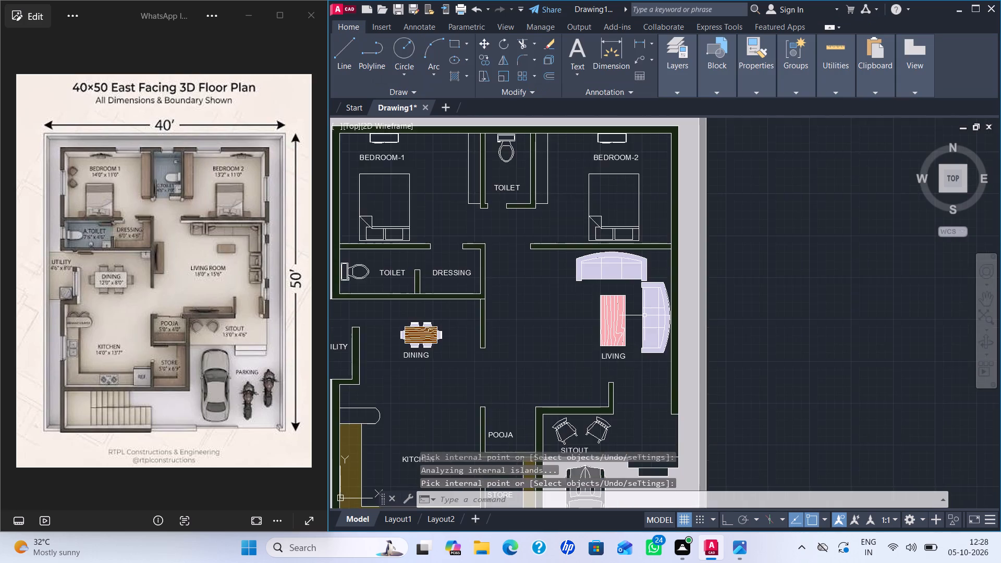
pyautogui.scroll(-2, 644, 317)
pyautogui.scroll(2, 633, 338)
pyautogui.scroll(-1, 575, 304)
pyautogui.moveTo(567, 308); pyautogui.dragTo(583, 263, button='middle')
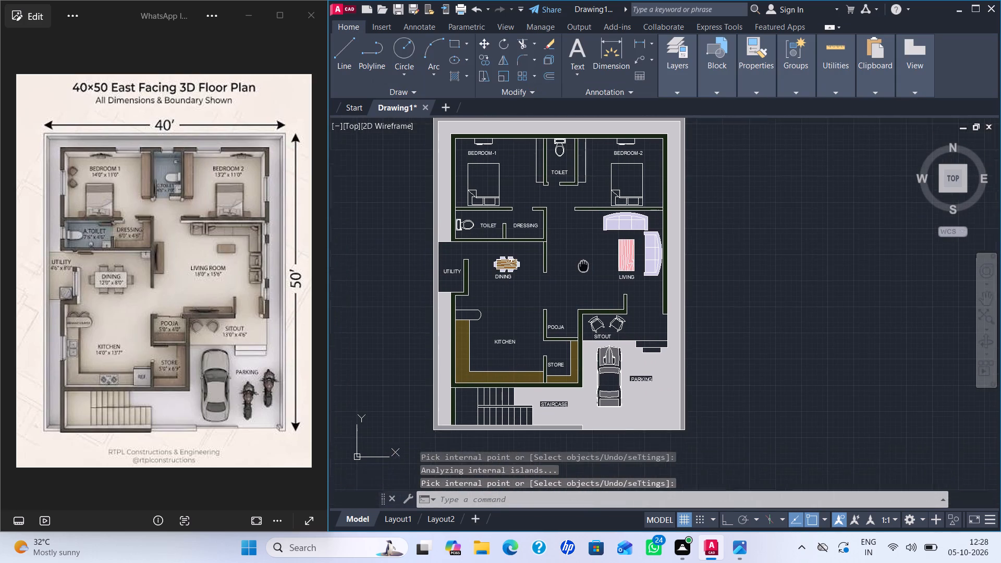
pyautogui.moveTo(583, 263); pyautogui.dragTo(568, 297, button='middle')
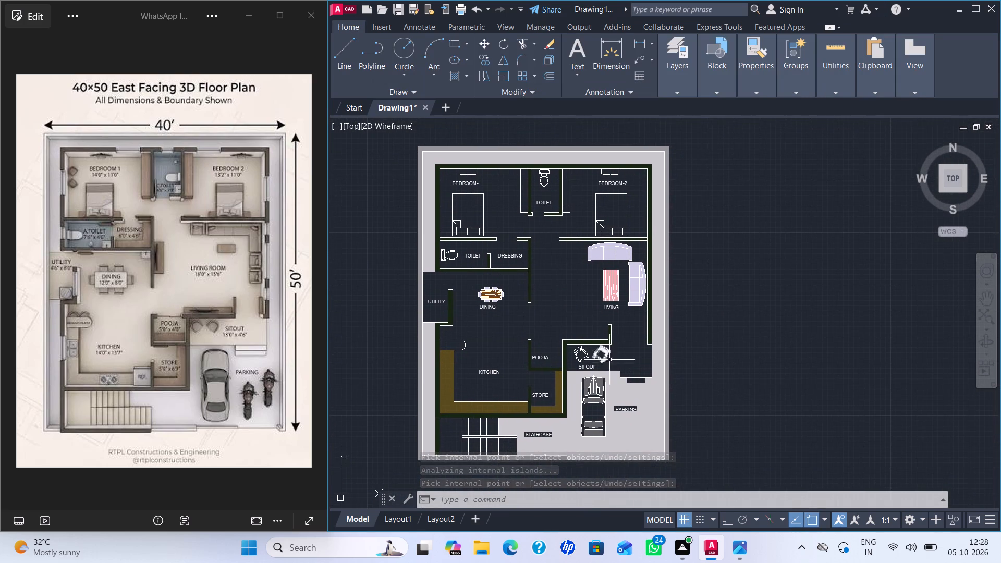
pyautogui.scroll(3, 491, 210)
pyautogui.moveTo(503, 227); pyautogui.dragTo(607, 259, button='middle')
pyautogui.press('h')
pyautogui.press('Return')
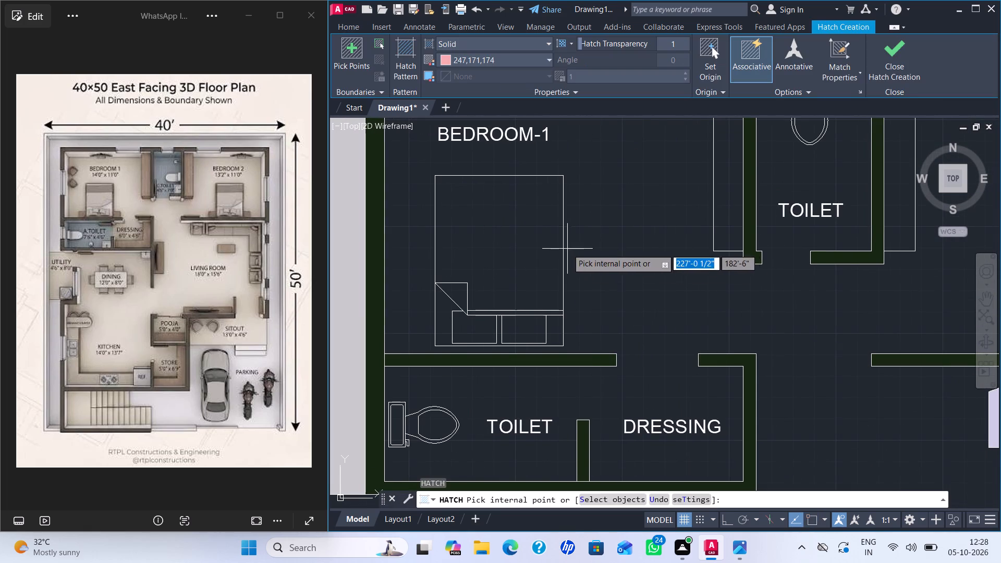
pyautogui.scroll(-1, 545, 243)
pyautogui.click(448, 60)
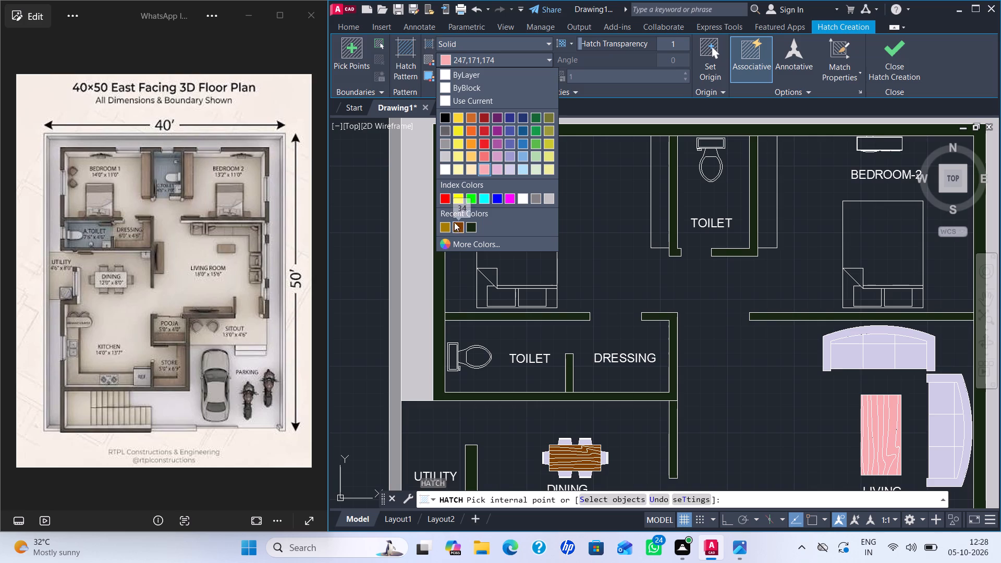
pyautogui.click(497, 155)
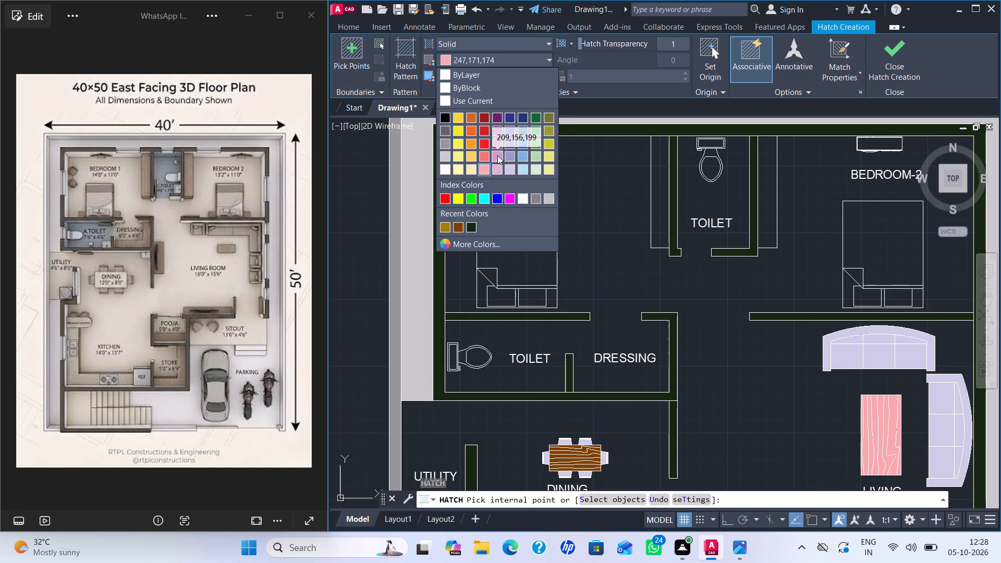
pyautogui.click(511, 240)
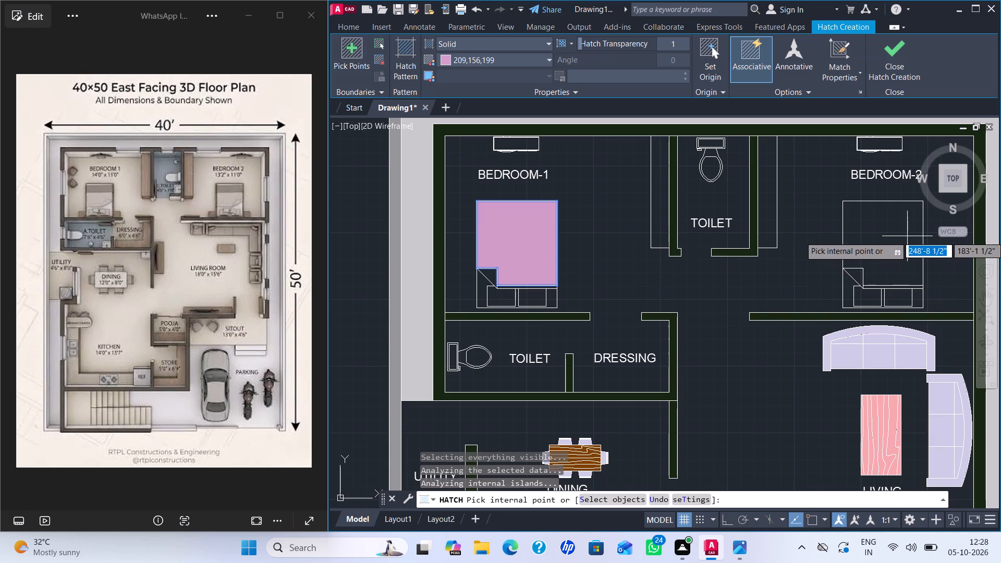
pyautogui.click(896, 240)
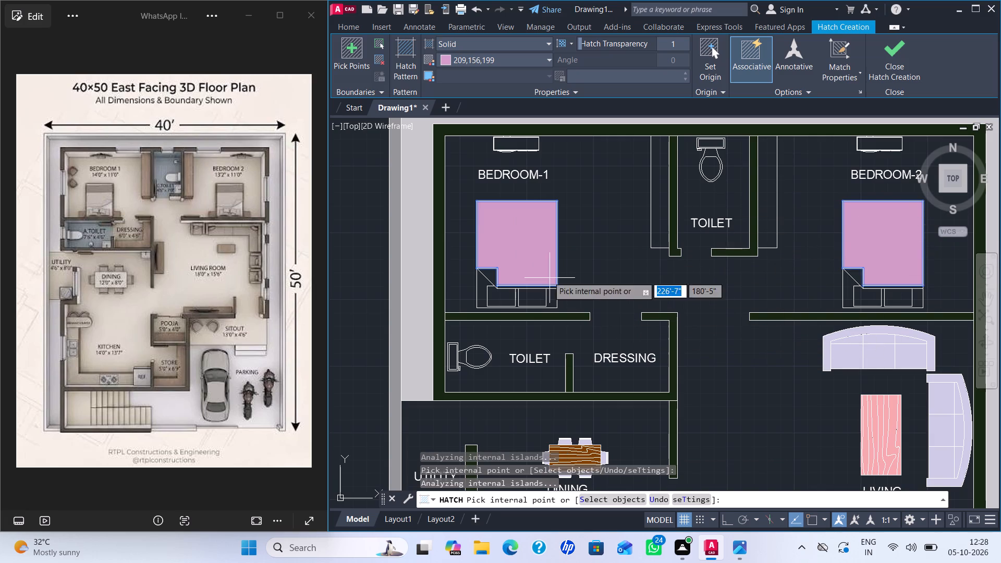
pyautogui.press('Return')
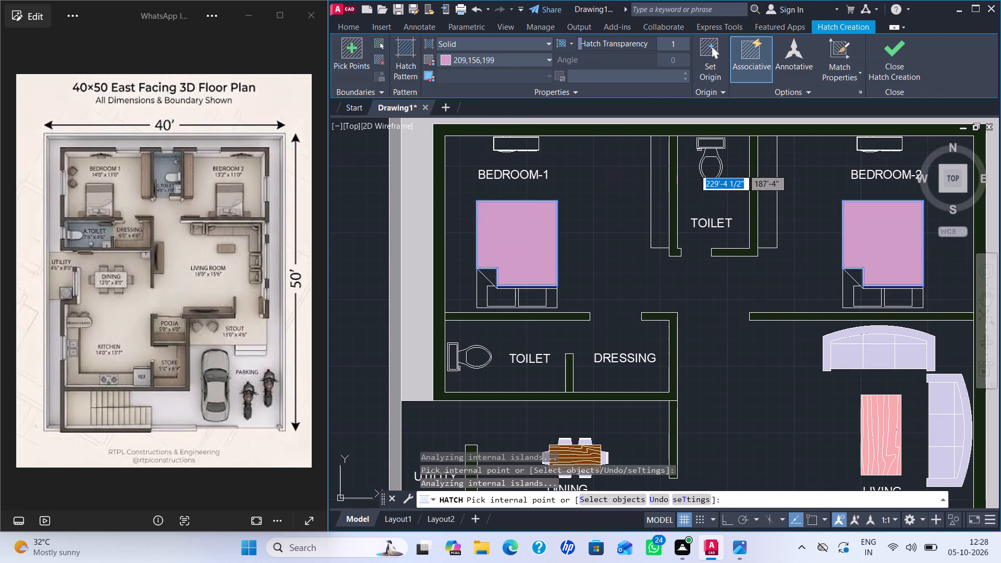
# Fill both pillows on each bed in Bedroom-1 and Bedroom-2 with a solid hatch in white 255,255,255.
pyautogui.press('Return')
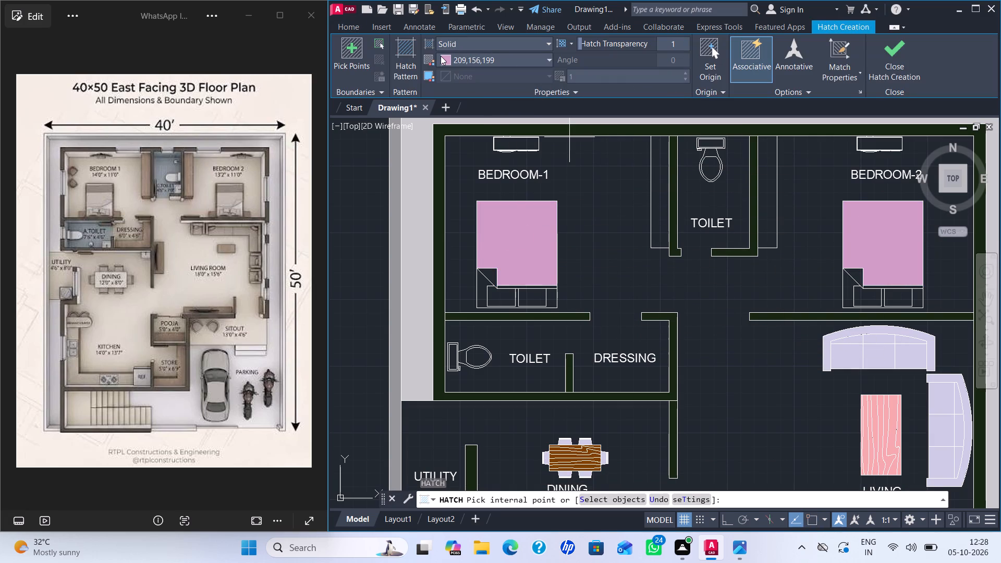
pyautogui.click(443, 55)
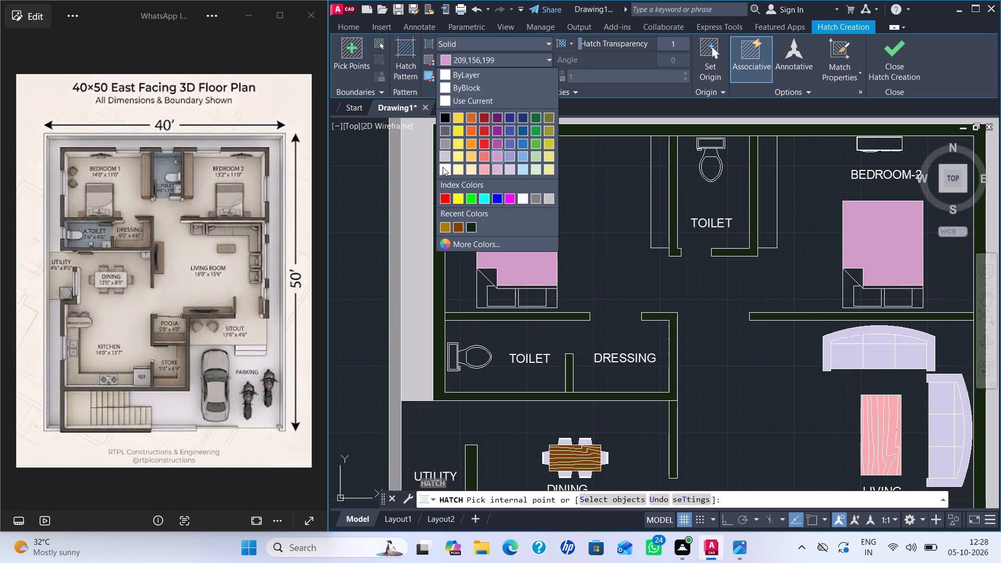
pyautogui.click(443, 167)
pyautogui.click(498, 298)
pyautogui.click(534, 300)
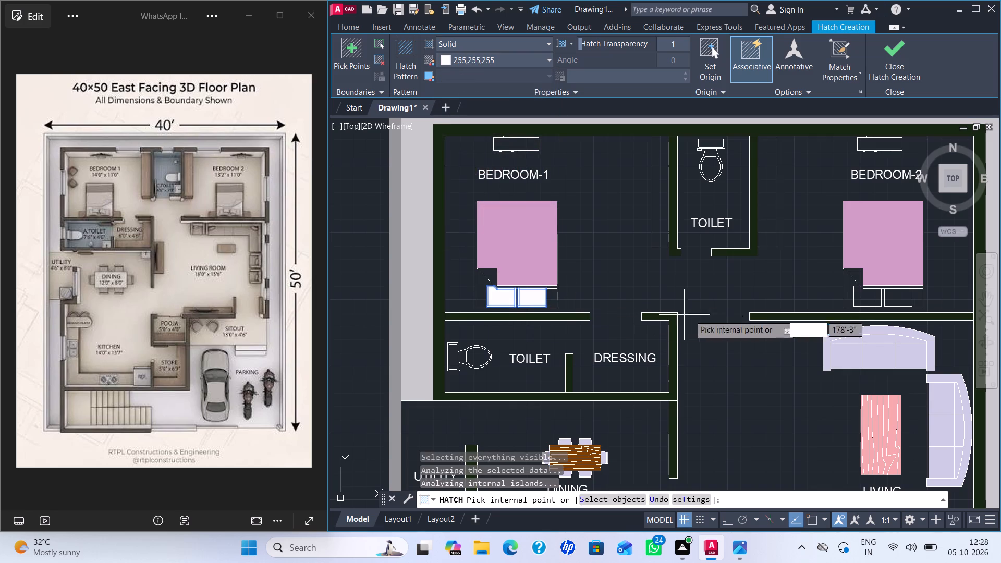
pyautogui.click(864, 292)
pyautogui.click(897, 291)
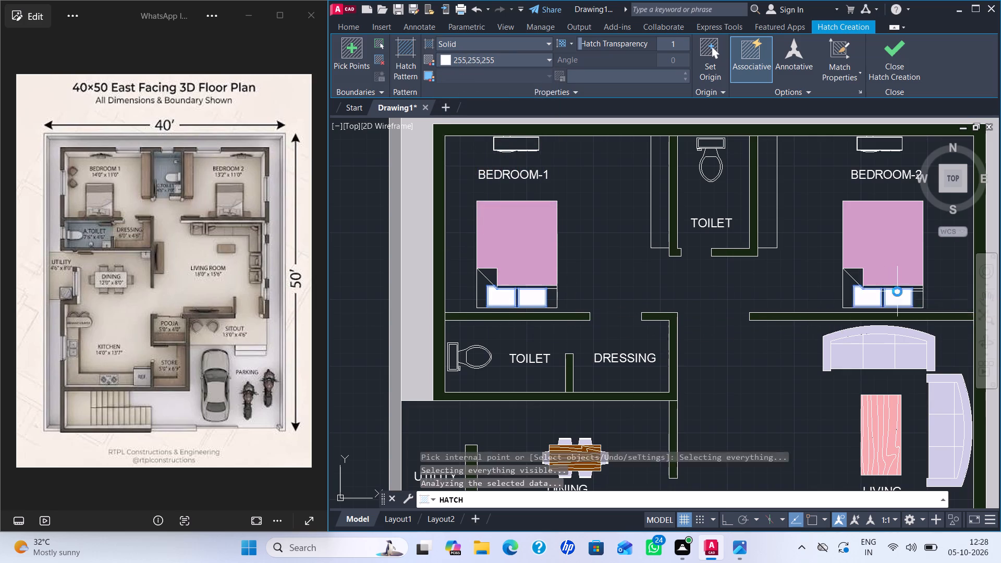
pyautogui.press('\\')
pyautogui.press('Return')
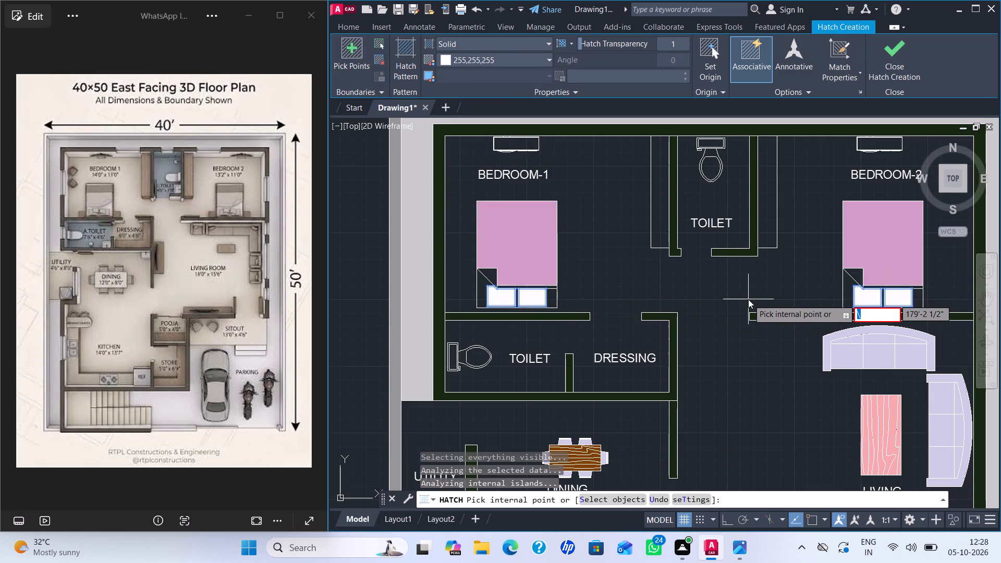
pyautogui.press('Escape')
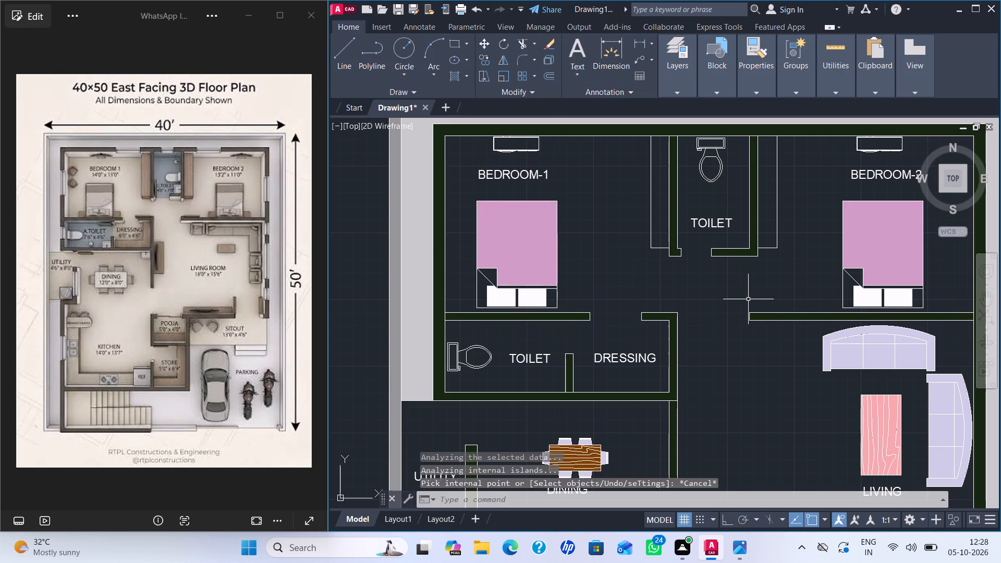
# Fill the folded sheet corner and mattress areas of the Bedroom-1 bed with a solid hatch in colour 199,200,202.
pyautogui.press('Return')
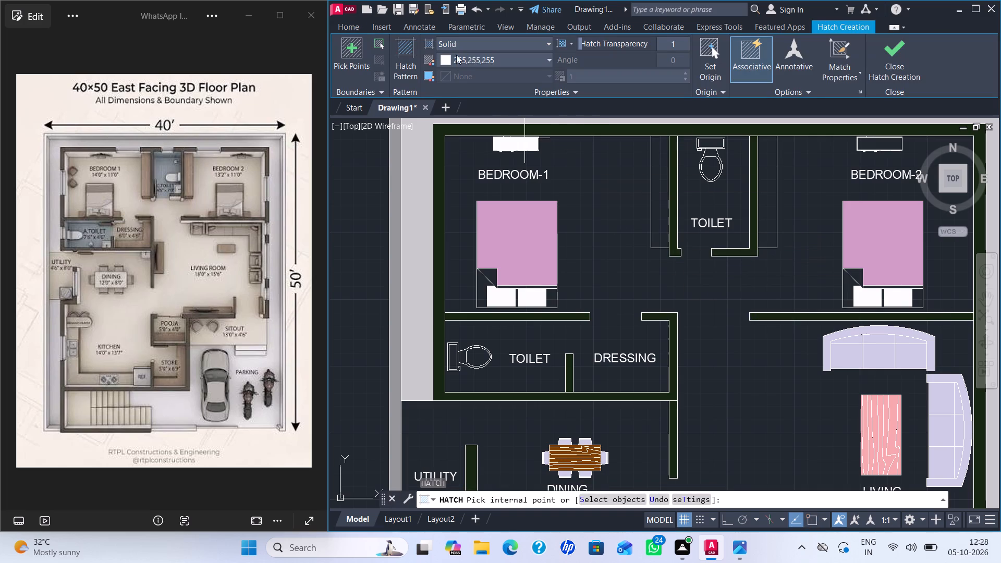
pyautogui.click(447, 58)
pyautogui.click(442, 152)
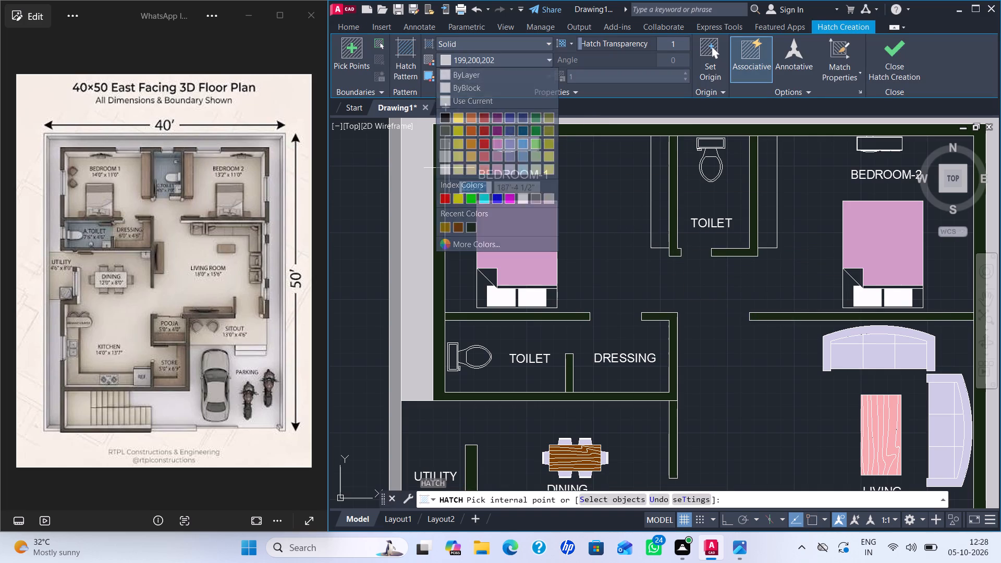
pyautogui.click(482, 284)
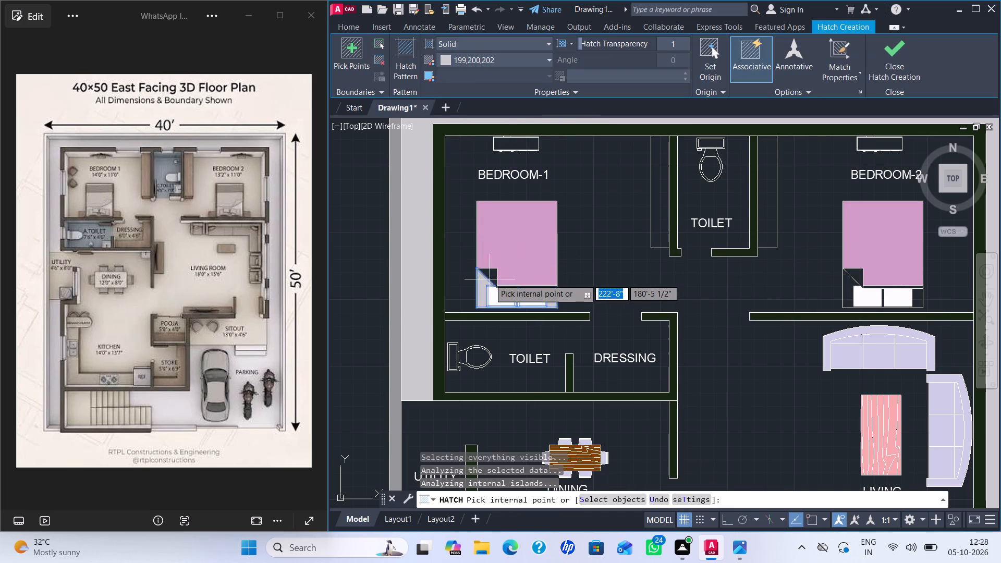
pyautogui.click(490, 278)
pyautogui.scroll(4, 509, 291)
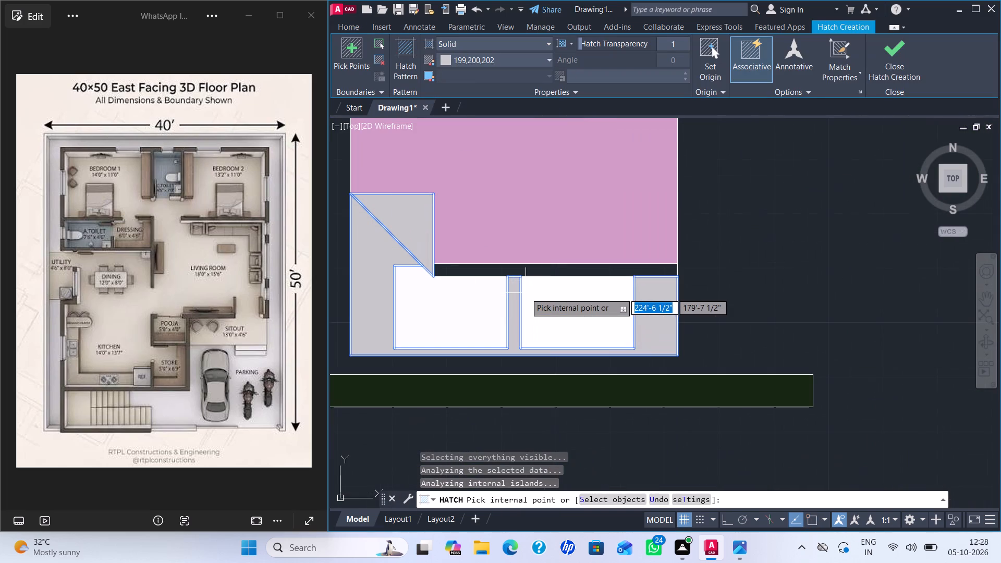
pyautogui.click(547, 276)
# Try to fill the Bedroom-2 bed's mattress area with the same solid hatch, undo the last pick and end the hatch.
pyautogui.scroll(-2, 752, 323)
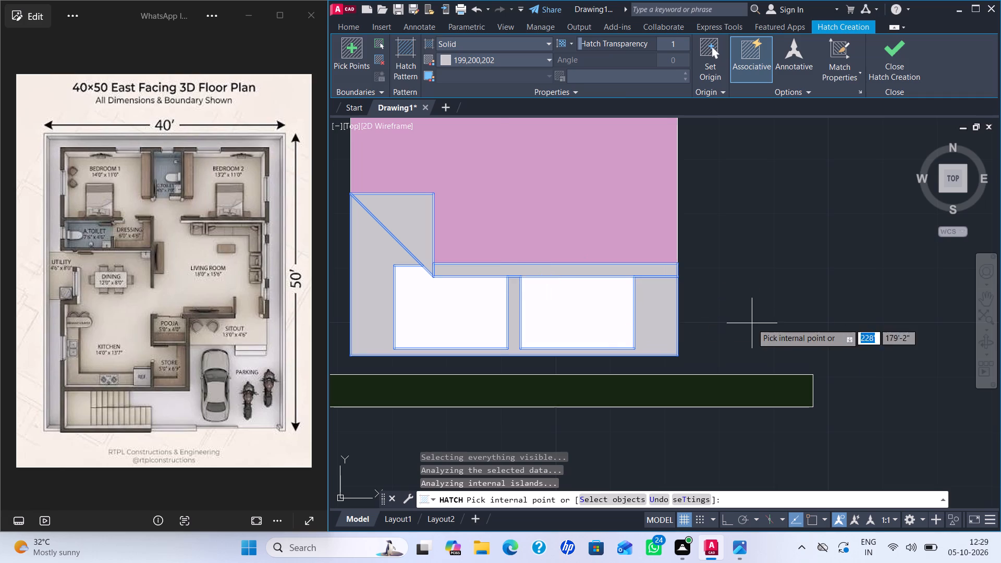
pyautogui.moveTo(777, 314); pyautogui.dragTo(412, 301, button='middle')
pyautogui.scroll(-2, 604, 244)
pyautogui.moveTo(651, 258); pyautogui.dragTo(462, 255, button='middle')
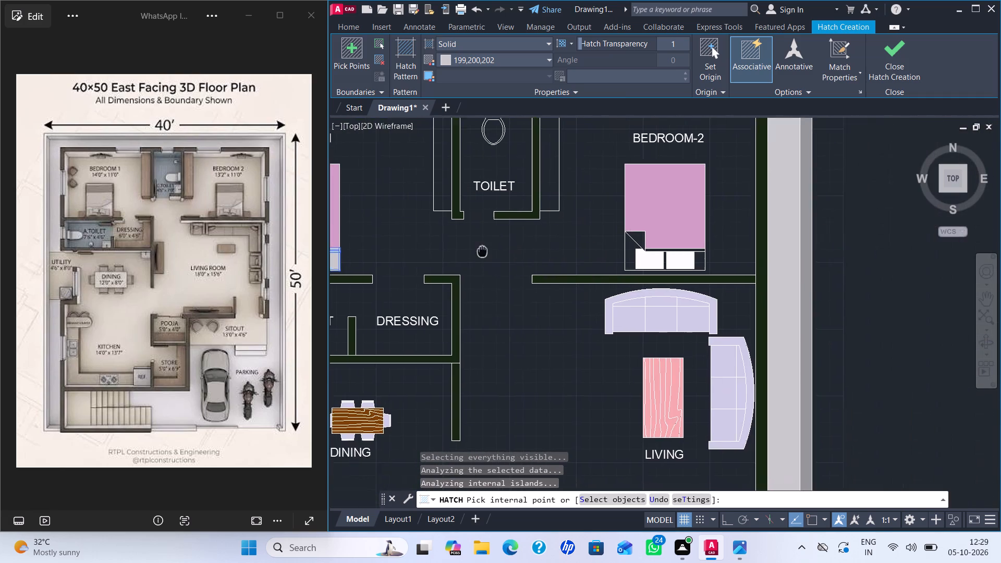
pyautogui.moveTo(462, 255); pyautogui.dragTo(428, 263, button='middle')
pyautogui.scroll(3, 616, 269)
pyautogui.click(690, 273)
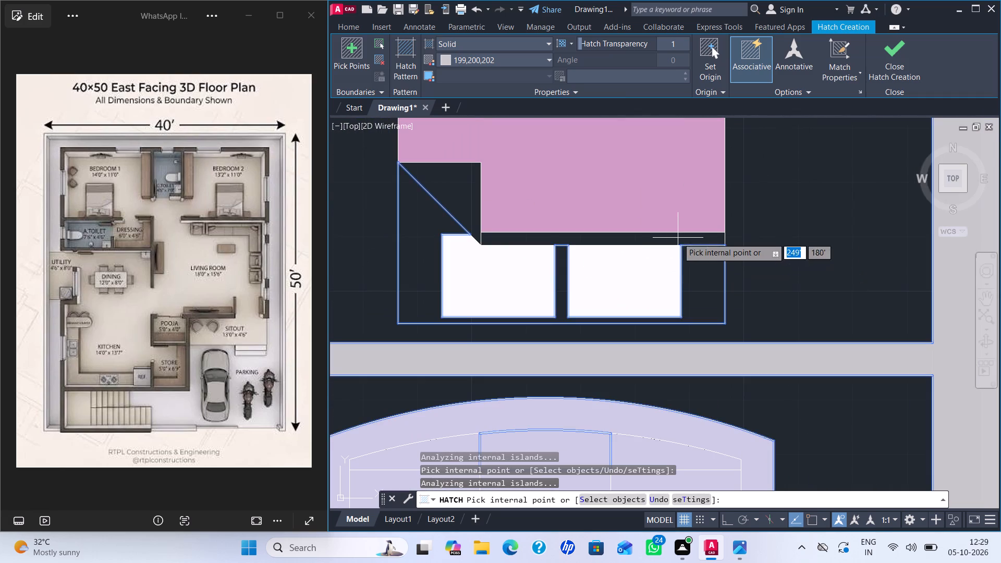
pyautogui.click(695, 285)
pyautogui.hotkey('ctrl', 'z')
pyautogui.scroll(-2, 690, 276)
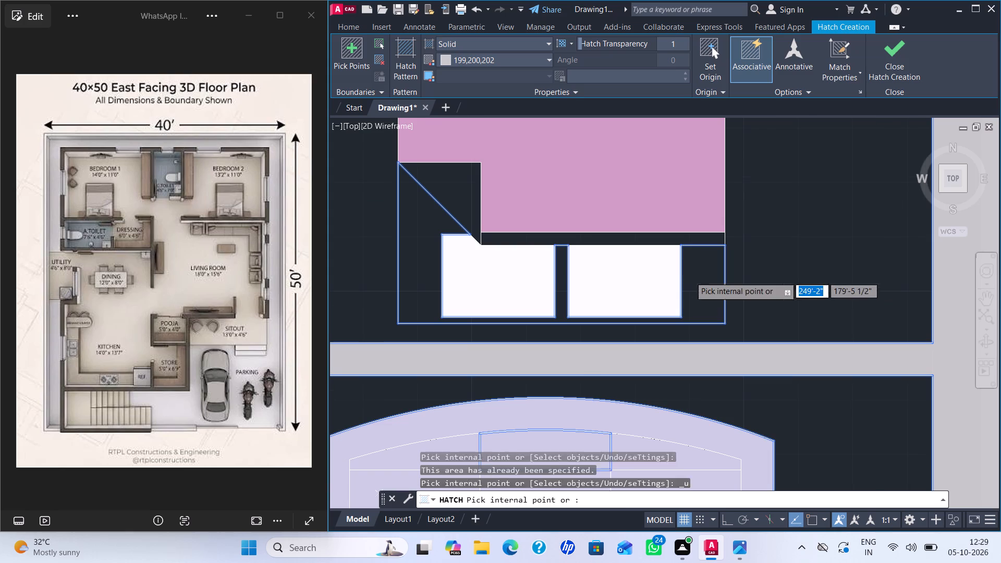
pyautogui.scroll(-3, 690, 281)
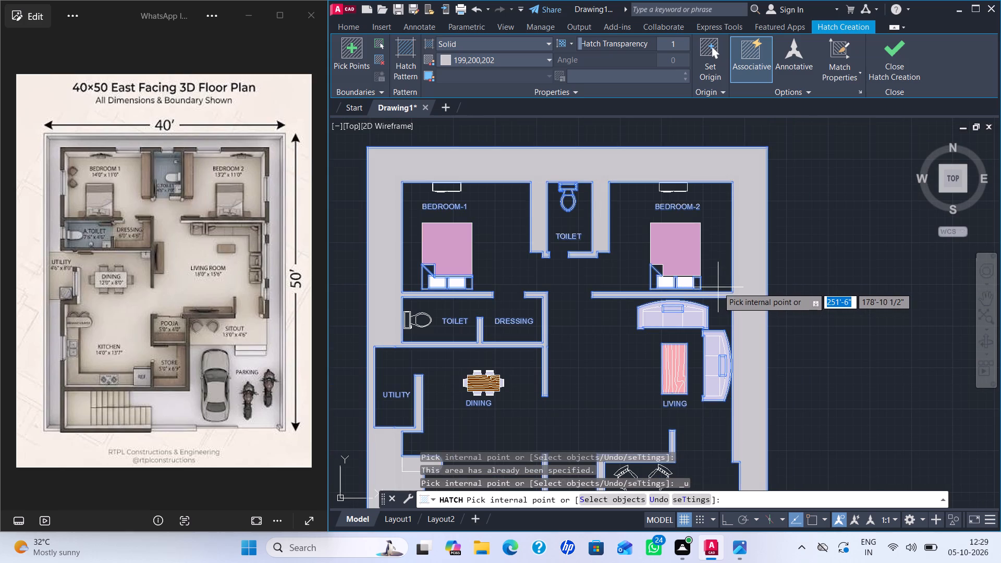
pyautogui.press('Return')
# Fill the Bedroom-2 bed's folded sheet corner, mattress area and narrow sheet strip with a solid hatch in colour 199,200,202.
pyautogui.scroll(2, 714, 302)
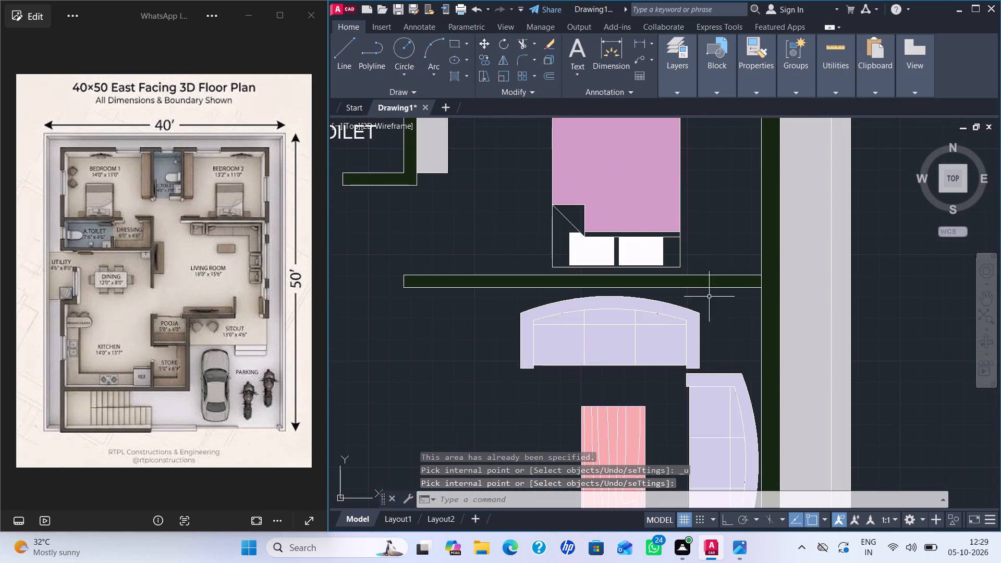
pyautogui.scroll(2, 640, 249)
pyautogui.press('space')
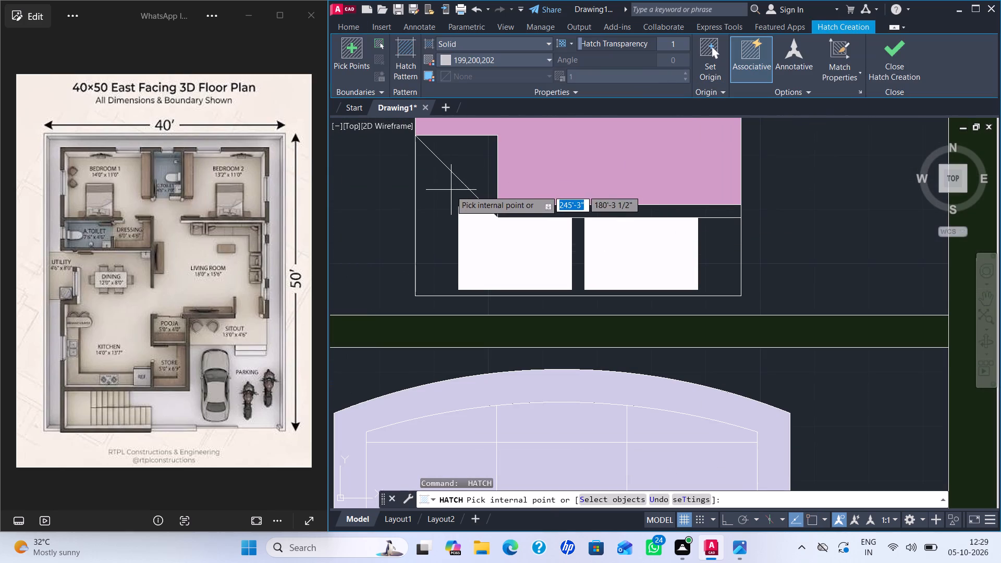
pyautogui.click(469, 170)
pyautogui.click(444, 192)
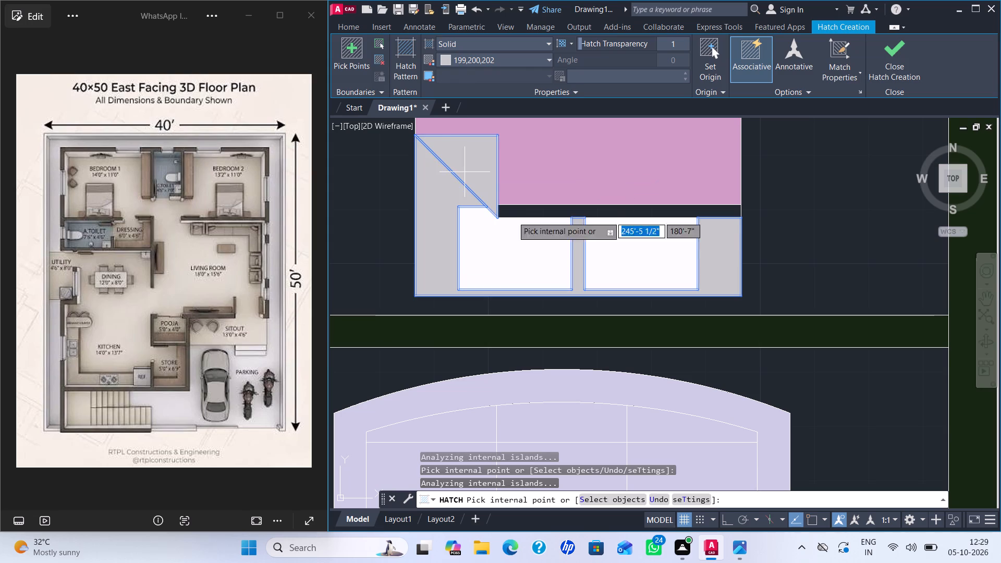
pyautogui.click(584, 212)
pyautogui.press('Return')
# Examine the hatch fills across the whole floor plan, including the beds, wardrobes, kitchen, sitout and parking.
pyautogui.scroll(-3, 607, 342)
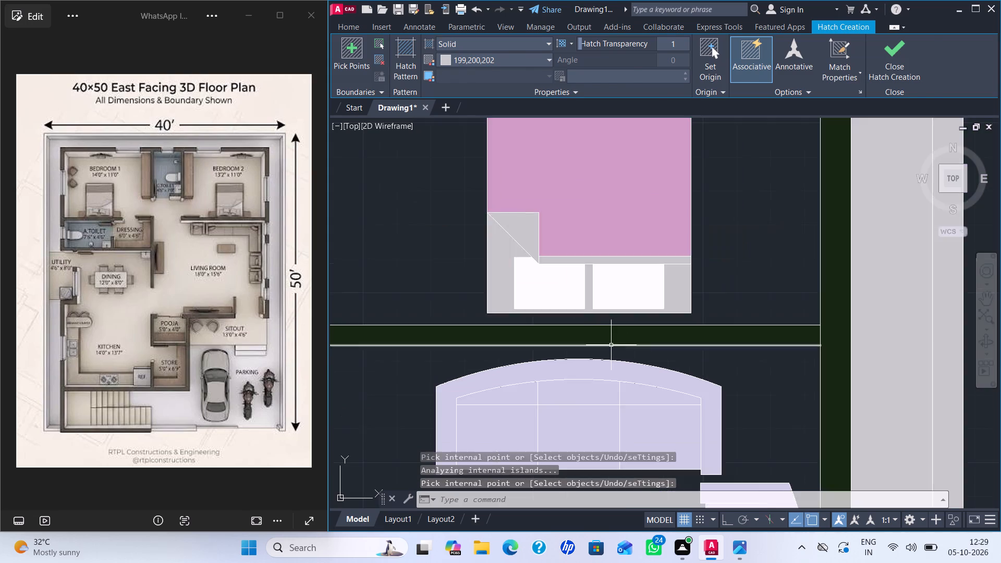
pyautogui.scroll(-2, 636, 344)
pyautogui.moveTo(657, 302); pyautogui.dragTo(764, 246, button='middle')
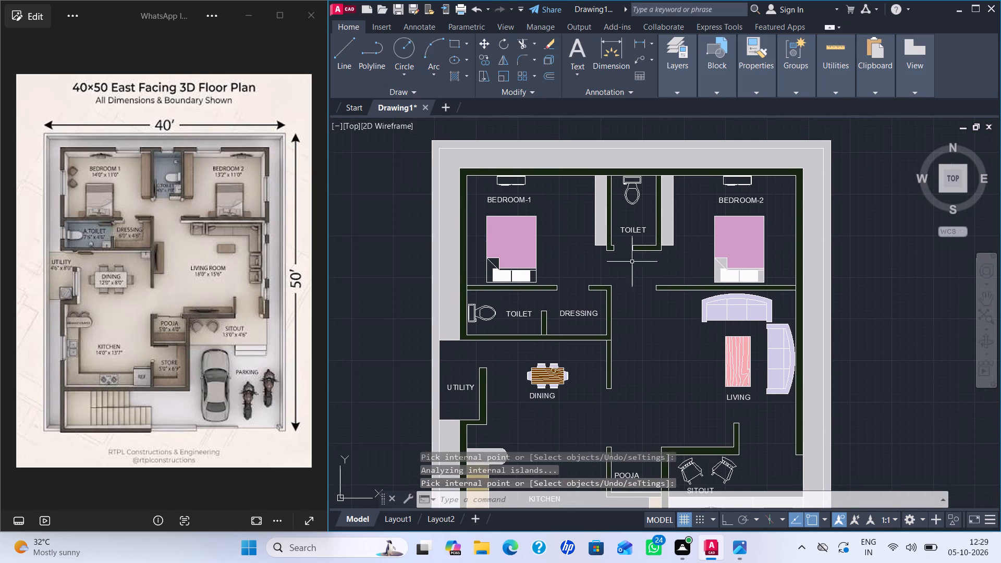
pyautogui.scroll(3, 619, 260)
pyautogui.moveTo(618, 262); pyautogui.dragTo(524, 444, button='middle')
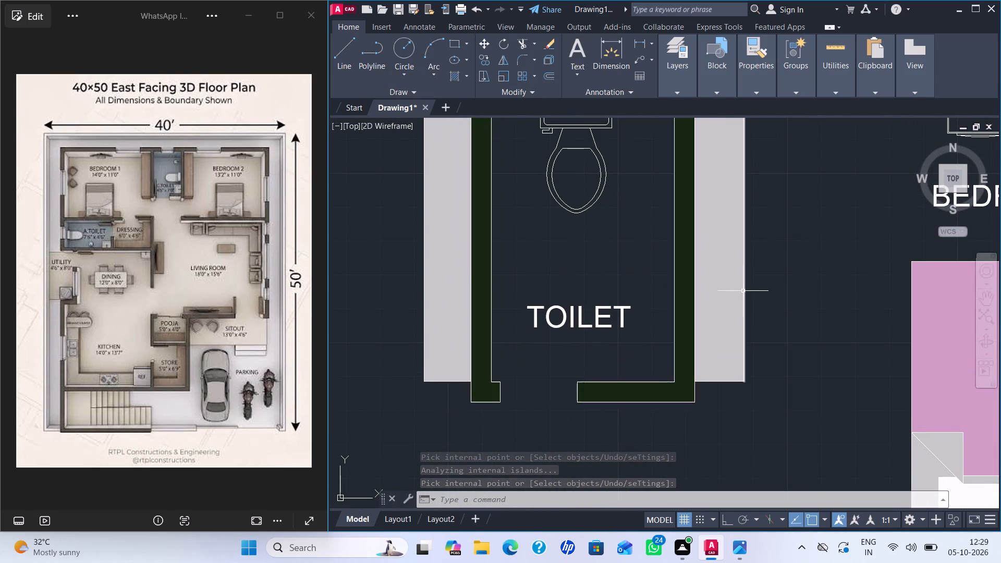
pyautogui.scroll(-3, 736, 293)
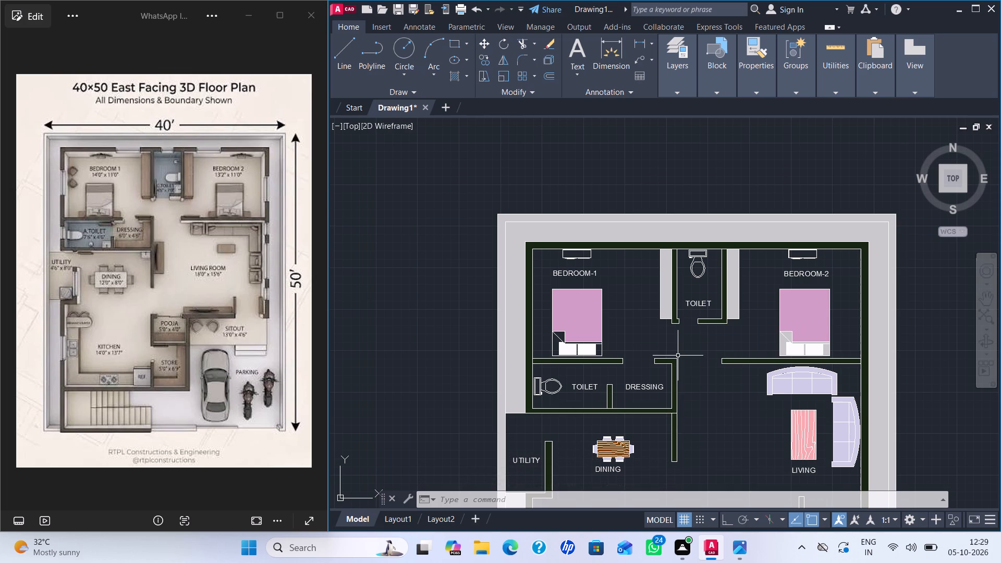
pyautogui.scroll(-1, 713, 357)
pyautogui.scroll(2, 702, 373)
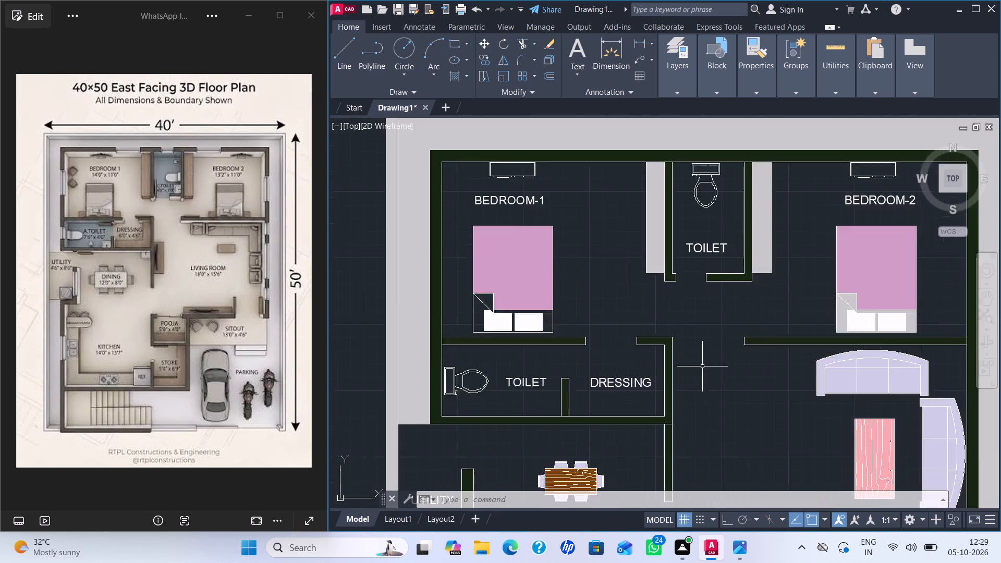
pyautogui.scroll(1, 702, 365)
pyautogui.moveTo(674, 317); pyautogui.dragTo(663, 481, button='middle')
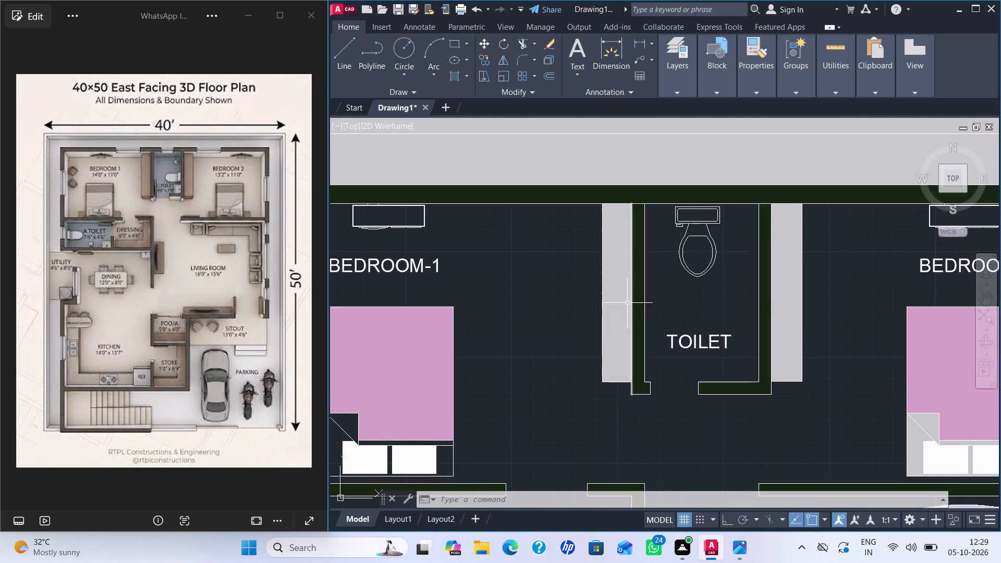
pyautogui.scroll(-2, 835, 358)
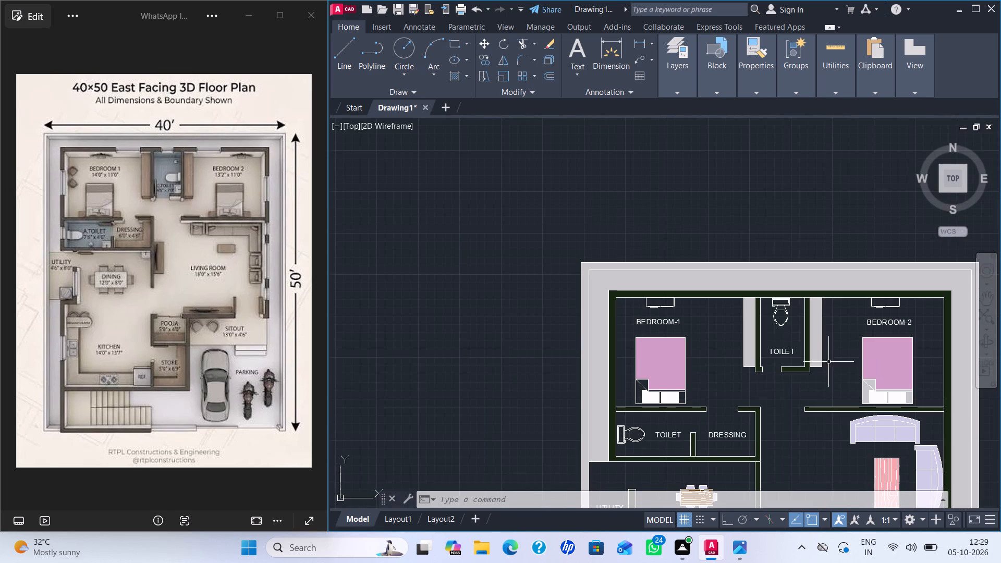
pyautogui.moveTo(764, 410); pyautogui.dragTo(679, 276, button='middle')
pyautogui.scroll(-1, 708, 363)
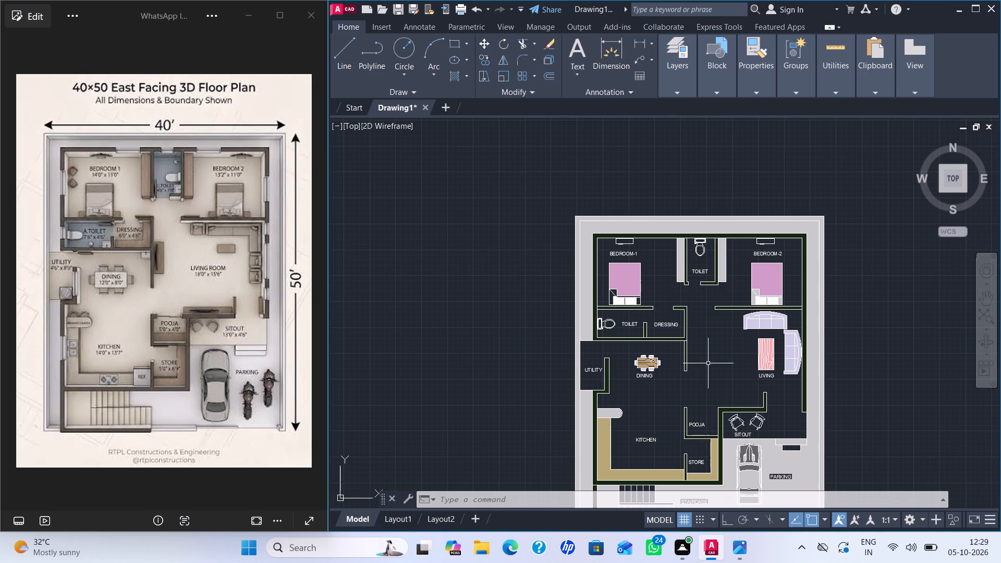
pyautogui.moveTo(706, 345); pyautogui.dragTo(655, 232, button='middle')
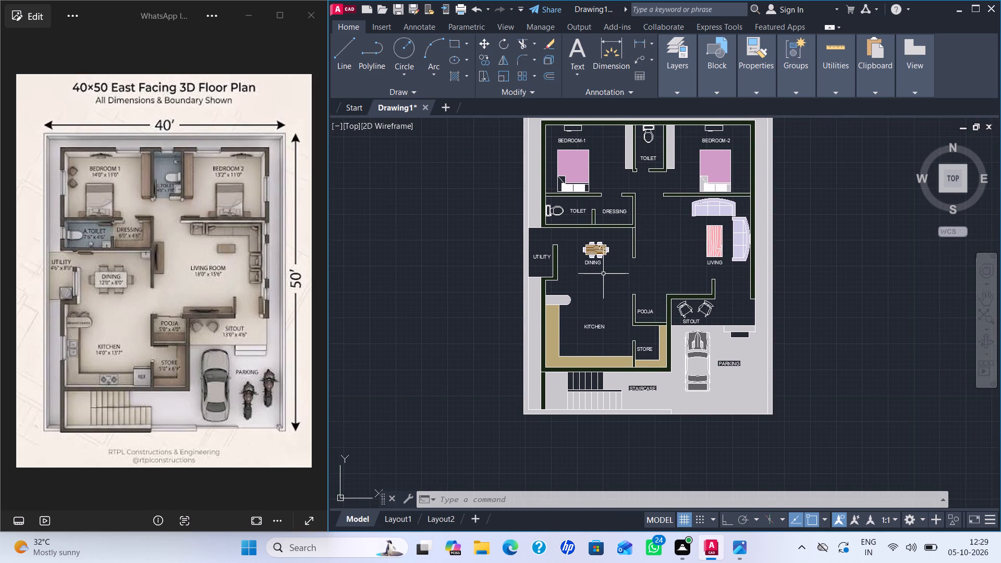
pyautogui.scroll(1, 591, 269)
pyautogui.scroll(-2, 592, 266)
pyautogui.scroll(2, 599, 268)
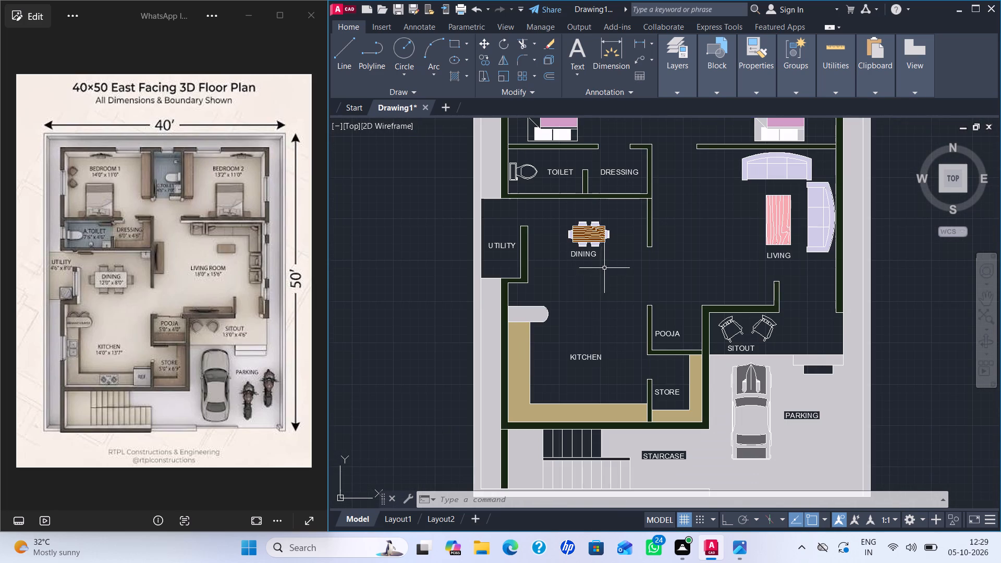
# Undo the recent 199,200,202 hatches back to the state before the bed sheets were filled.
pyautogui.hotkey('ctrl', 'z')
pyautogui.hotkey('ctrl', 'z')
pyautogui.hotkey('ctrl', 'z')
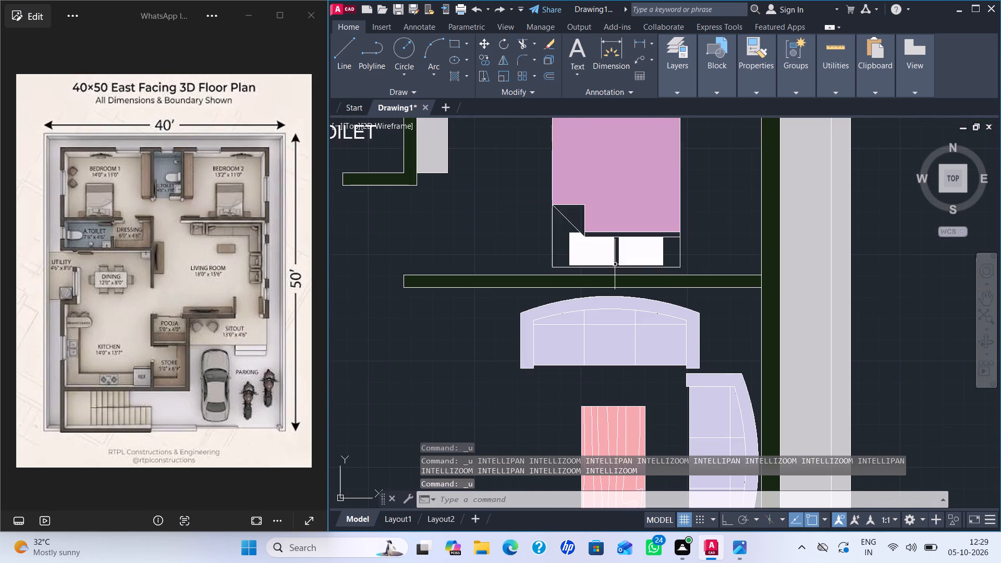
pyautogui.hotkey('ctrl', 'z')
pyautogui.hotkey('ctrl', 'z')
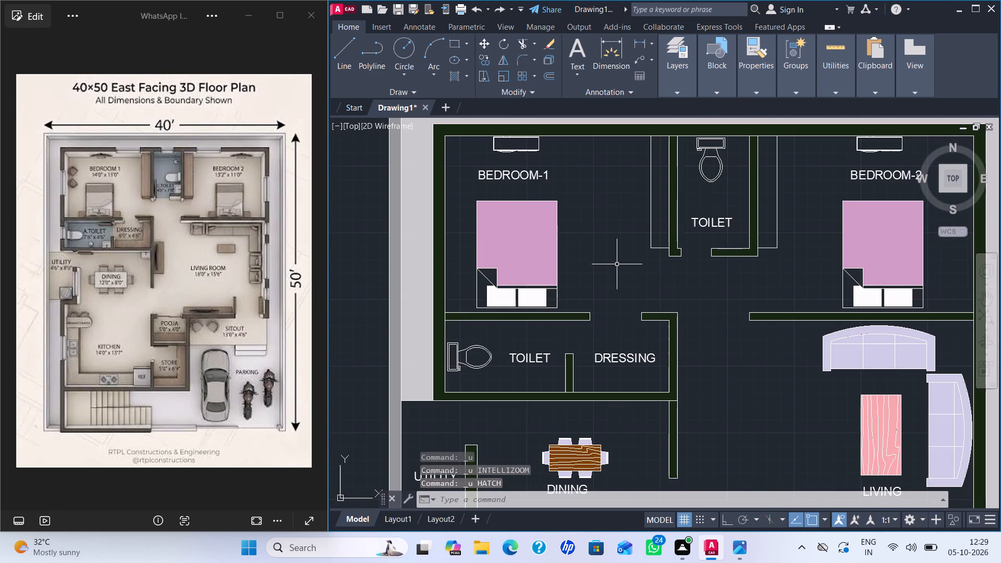
# Fill the Bedroom-1 bed's folded sheet corner, mattress area and narrow sheet strip with a solid hatch in colour 199,200,202.
pyautogui.scroll(-1, 636, 260)
pyautogui.moveTo(636, 260); pyautogui.dragTo(505, 243, button='middle')
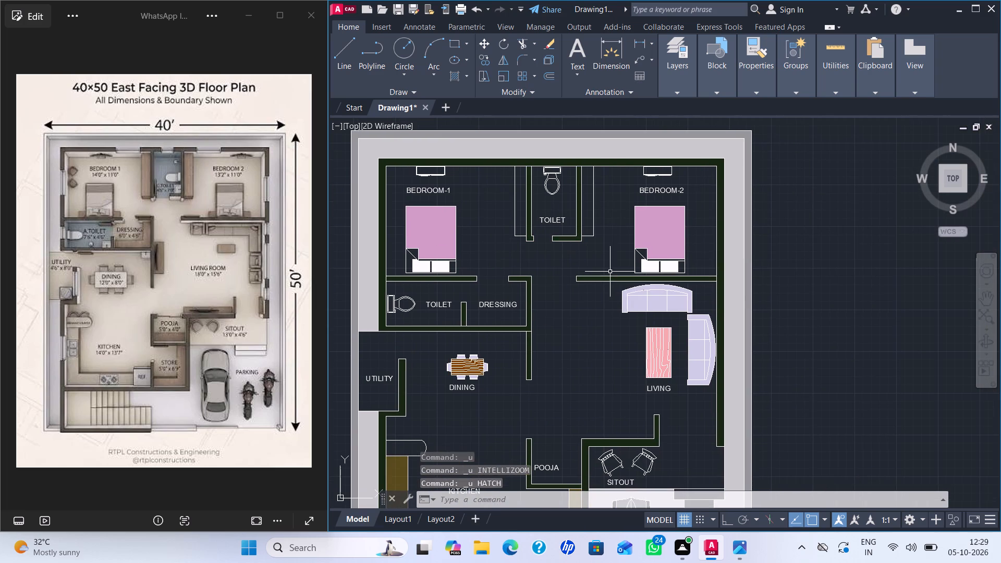
pyautogui.press('h')
pyautogui.press('Return')
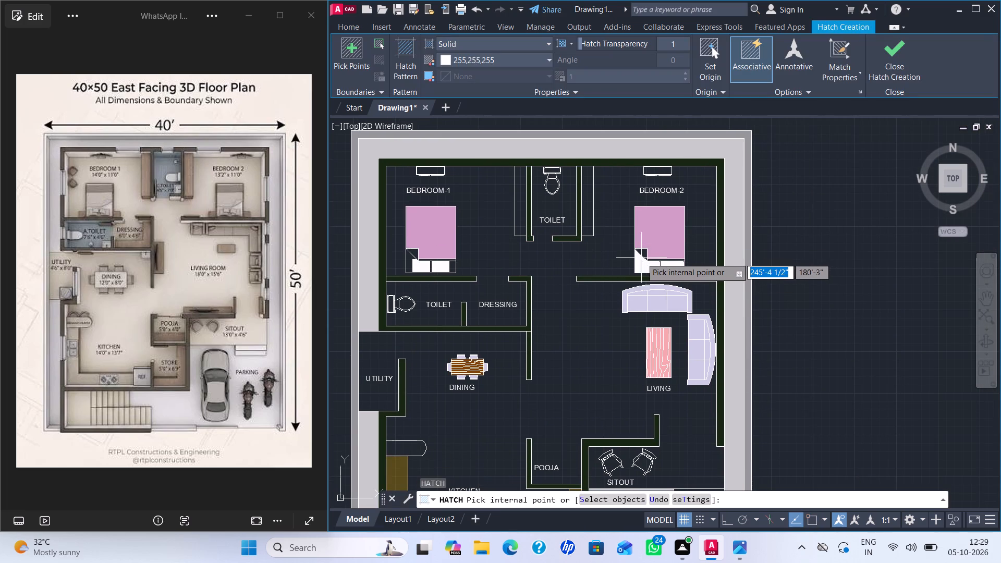
pyautogui.click(446, 58)
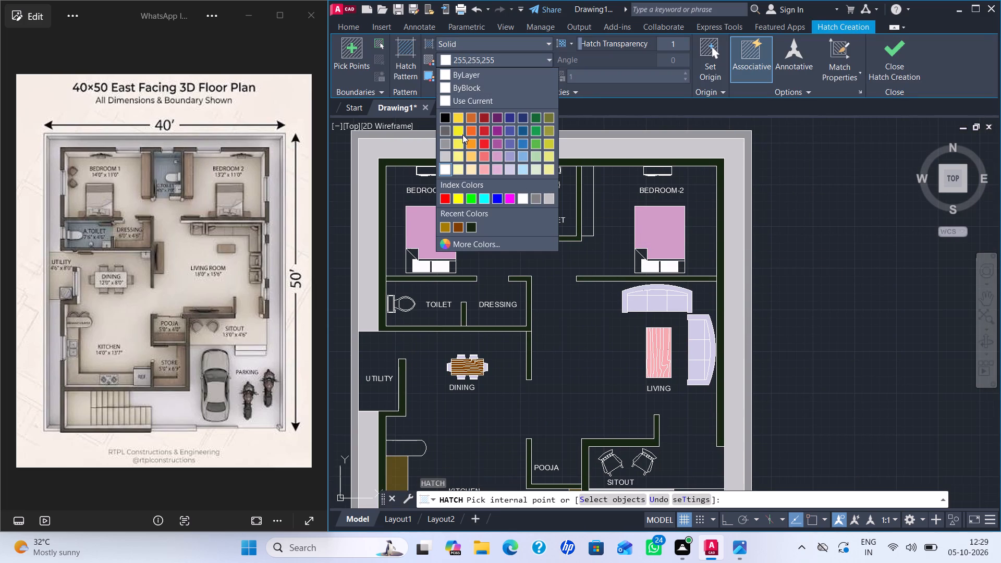
pyautogui.click(446, 155)
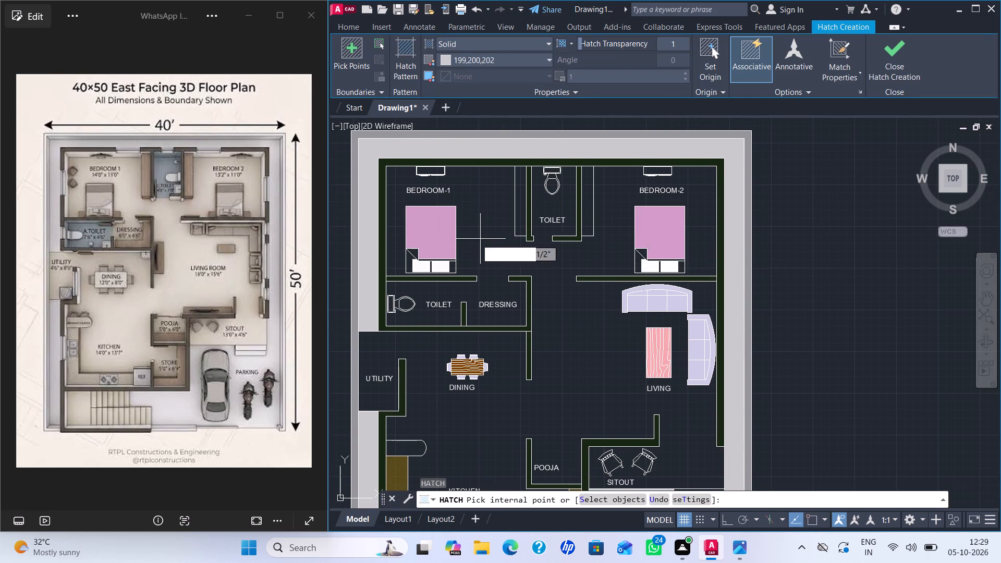
pyautogui.scroll(3, 428, 255)
pyautogui.click(393, 242)
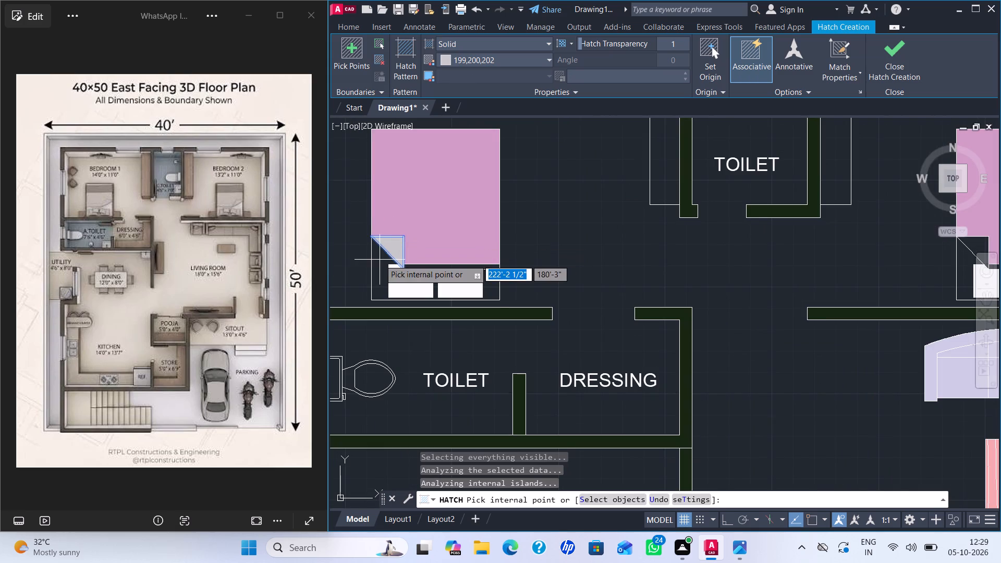
pyautogui.click(378, 261)
pyautogui.click(447, 267)
# Fill the Bedroom-2 bed's folded sheet corner, mattress area and narrow sheet strip with the same 199,200,202 solid hatch.
pyautogui.scroll(-1, 636, 284)
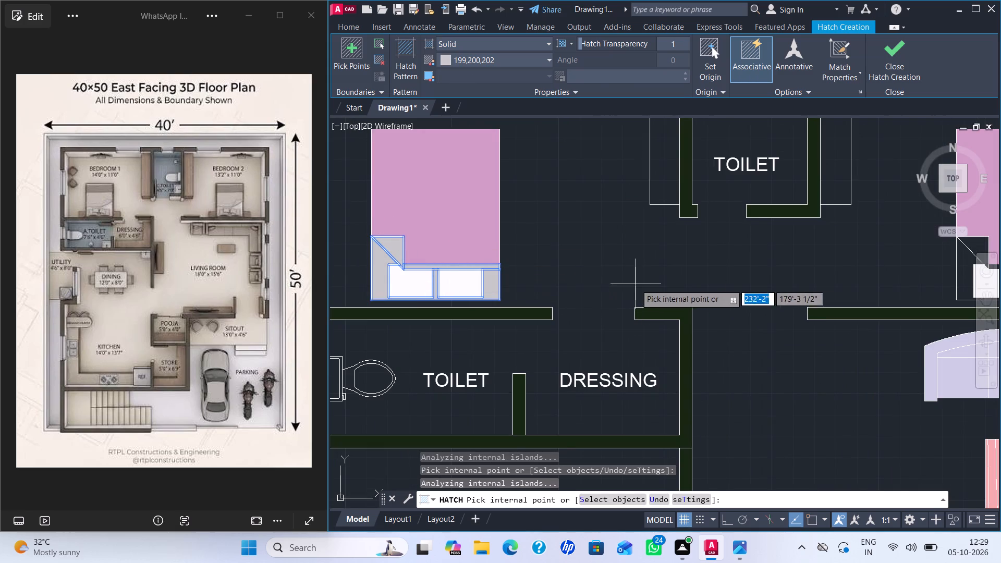
pyautogui.moveTo(737, 313); pyautogui.dragTo(406, 277, button='middle')
pyautogui.scroll(3, 528, 214)
pyautogui.click(481, 253)
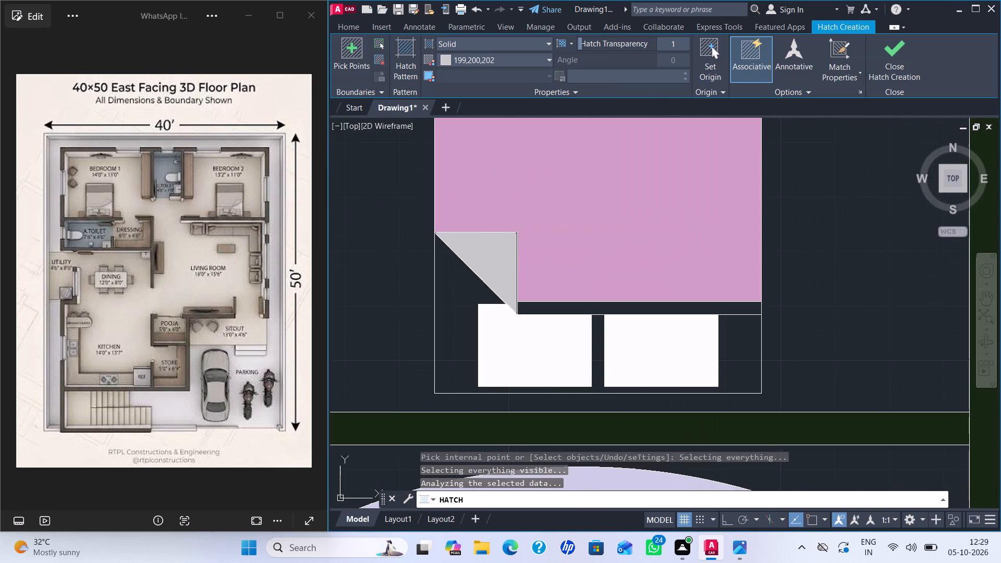
pyautogui.click(459, 279)
pyautogui.click(566, 305)
pyautogui.press('Return')
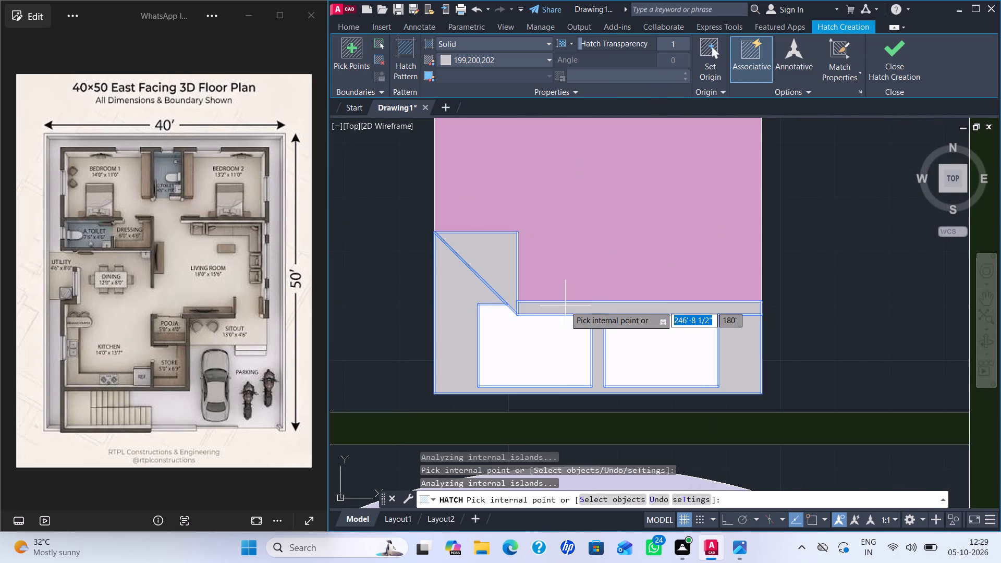
pyautogui.scroll(-3, 685, 329)
pyautogui.moveTo(591, 311); pyautogui.dragTo(682, 311, button='middle')
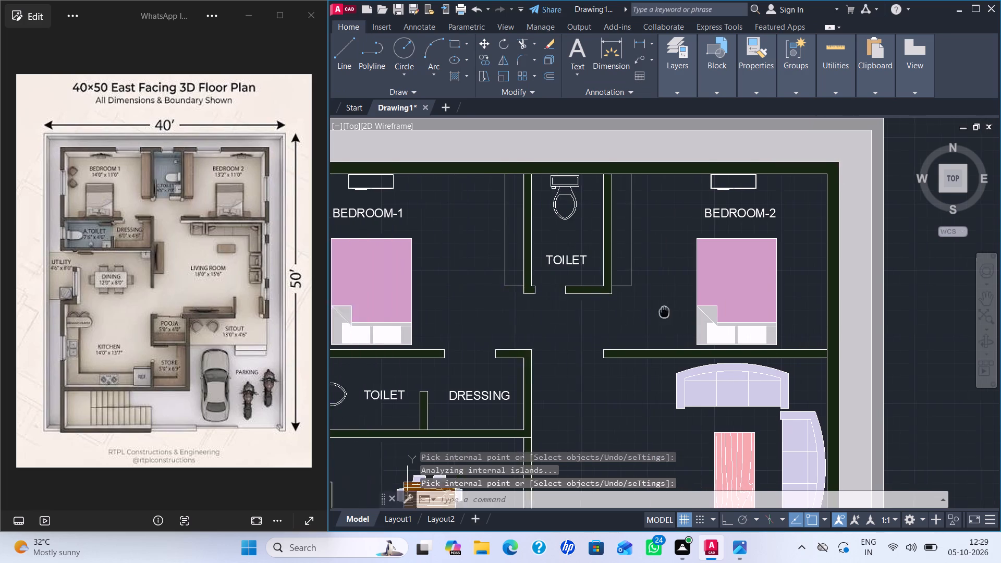
pyautogui.moveTo(682, 311); pyautogui.dragTo(706, 315, button='middle')
pyautogui.press('Escape')
pyautogui.press('Escape')
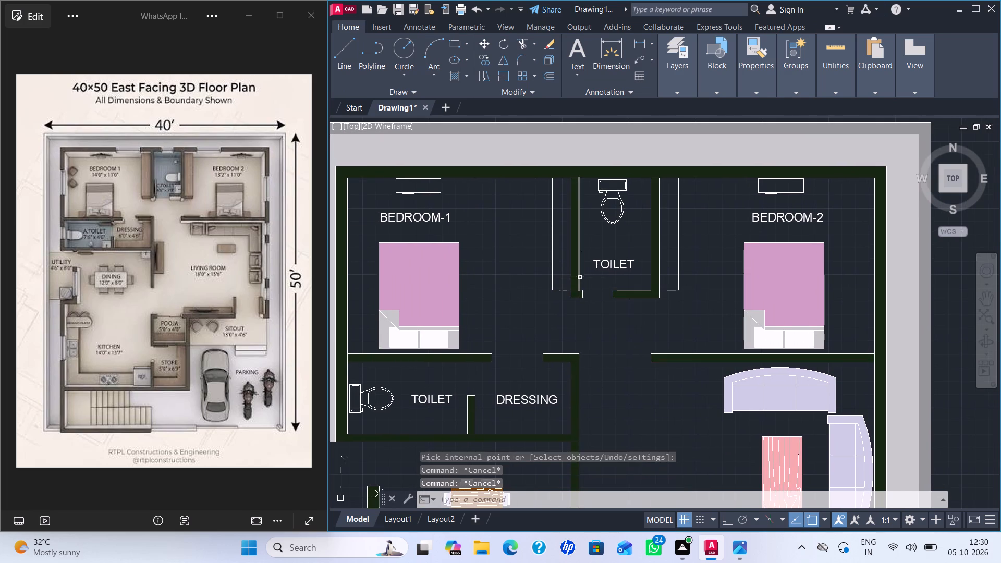
# Hatch the two wardrobes on either side of the upper toilet with the CORK pattern in colour 255,255,255 at transparency 36.
pyautogui.press('h')
pyautogui.press('Return')
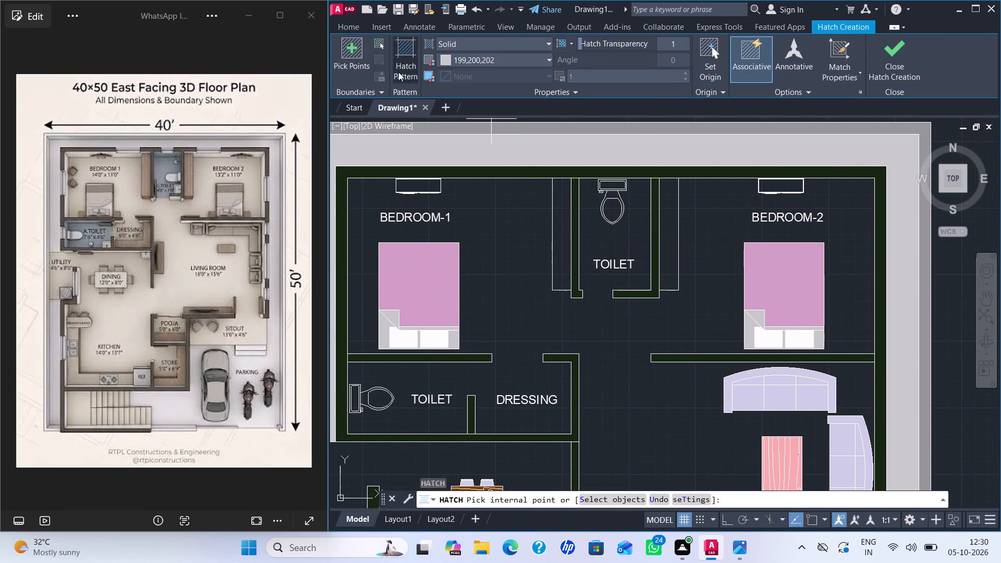
pyautogui.click(442, 59)
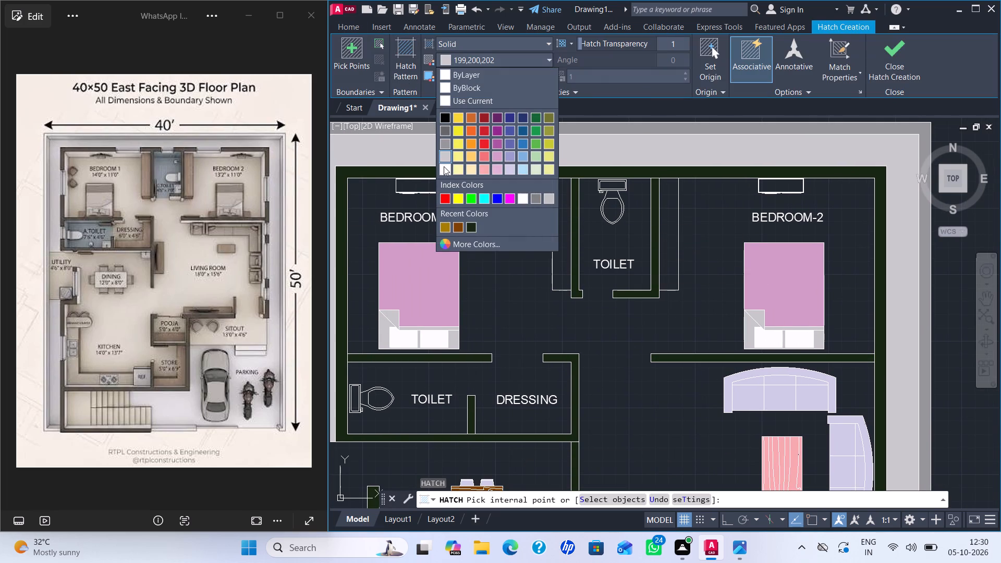
pyautogui.click(445, 165)
pyautogui.click(414, 59)
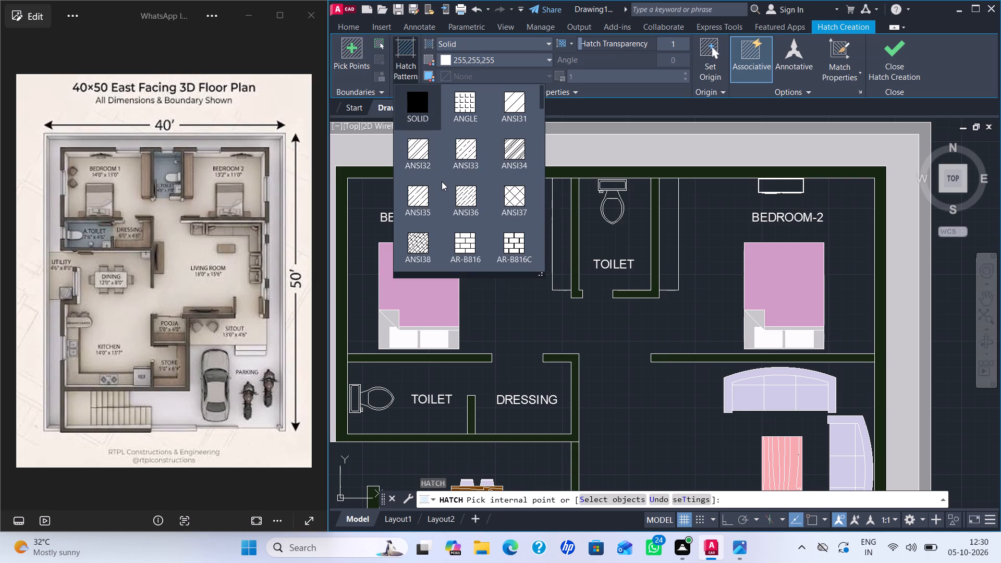
pyautogui.scroll(-5, 471, 200)
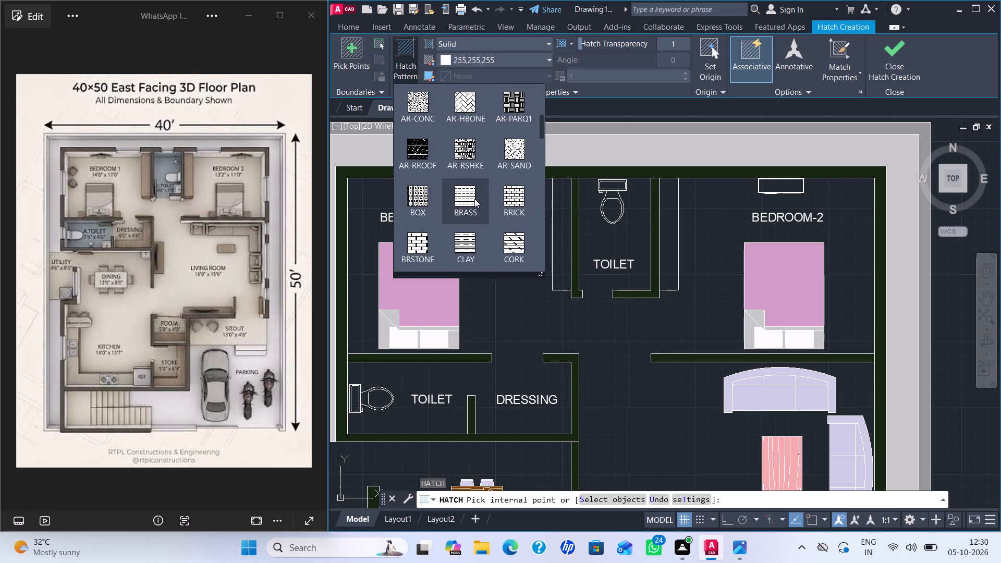
pyautogui.scroll(-1, 474, 199)
pyautogui.click(510, 195)
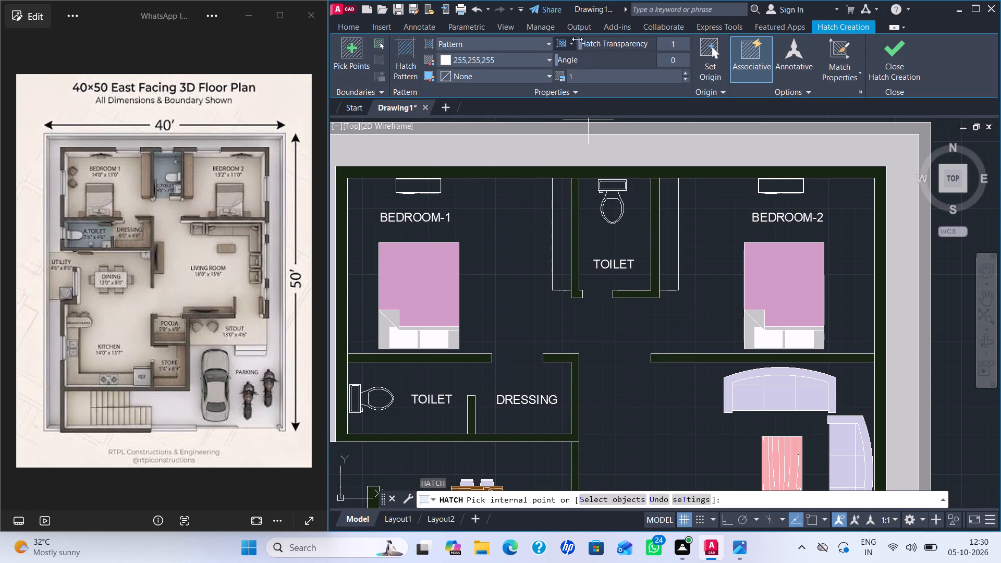
pyautogui.moveTo(581, 40); pyautogui.dragTo(636, 48)
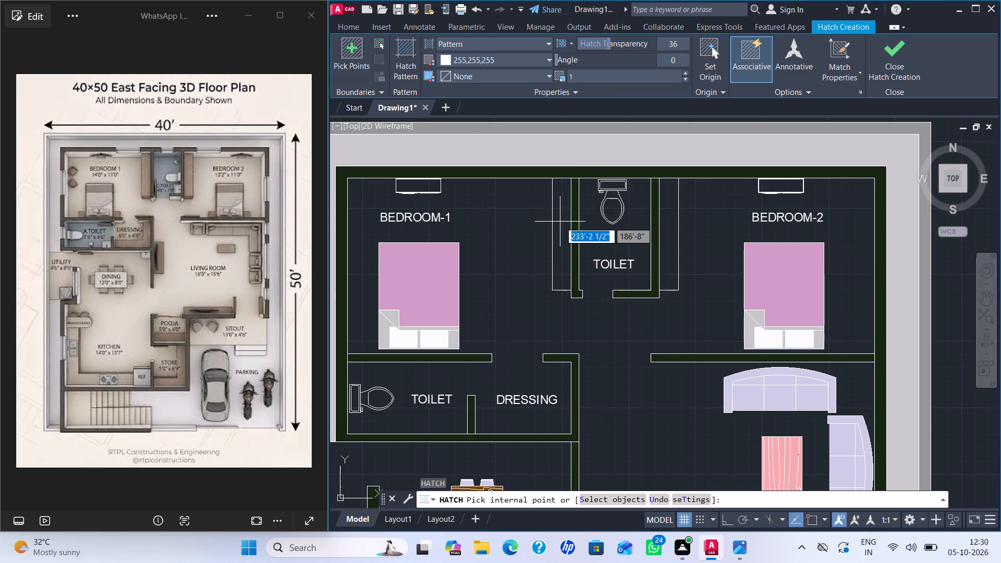
pyautogui.click(563, 222)
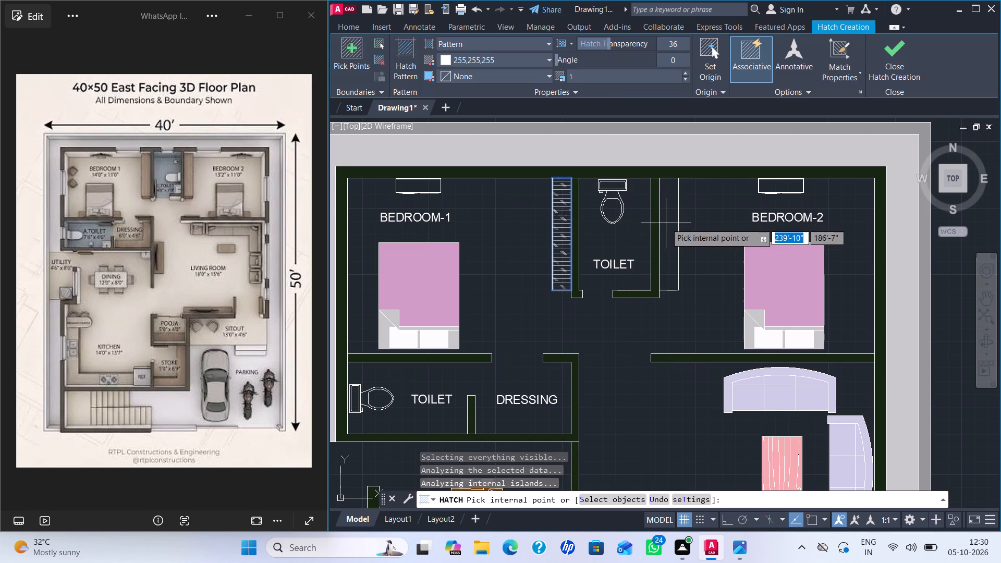
pyautogui.click(666, 223)
pyautogui.scroll(-2, 661, 301)
pyautogui.moveTo(645, 370); pyautogui.dragTo(619, 278, button='middle')
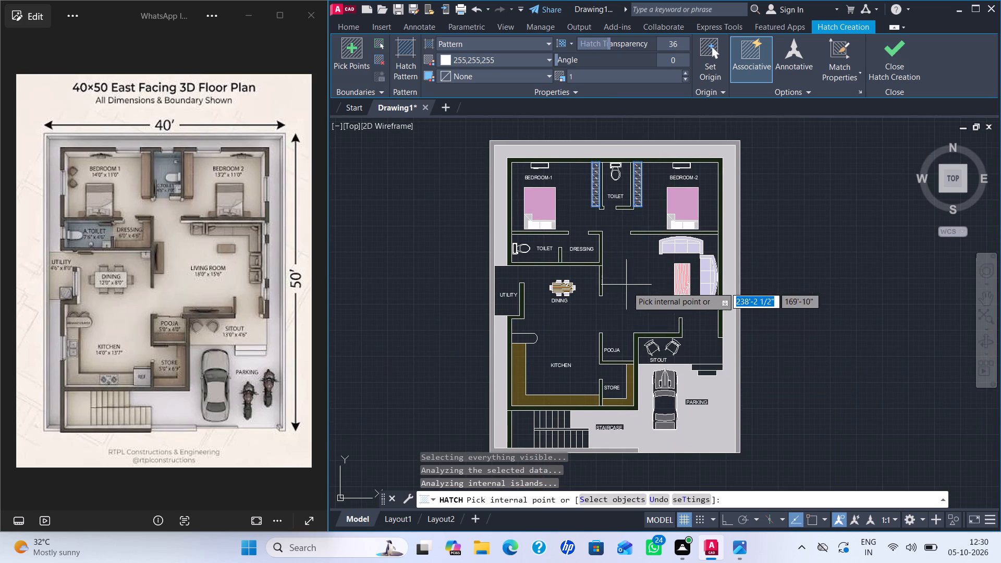
pyautogui.press('Return')
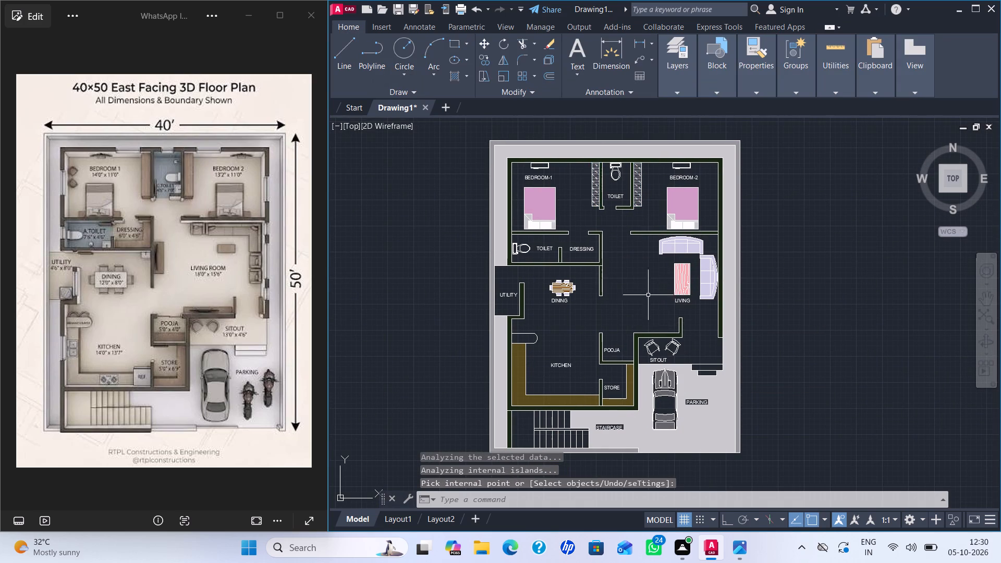
# Fill the round-ended counter at the kitchen's outer wall with a solid hatch in colour 8.
pyautogui.moveTo(633, 273); pyautogui.dragTo(595, 252, button='middle')
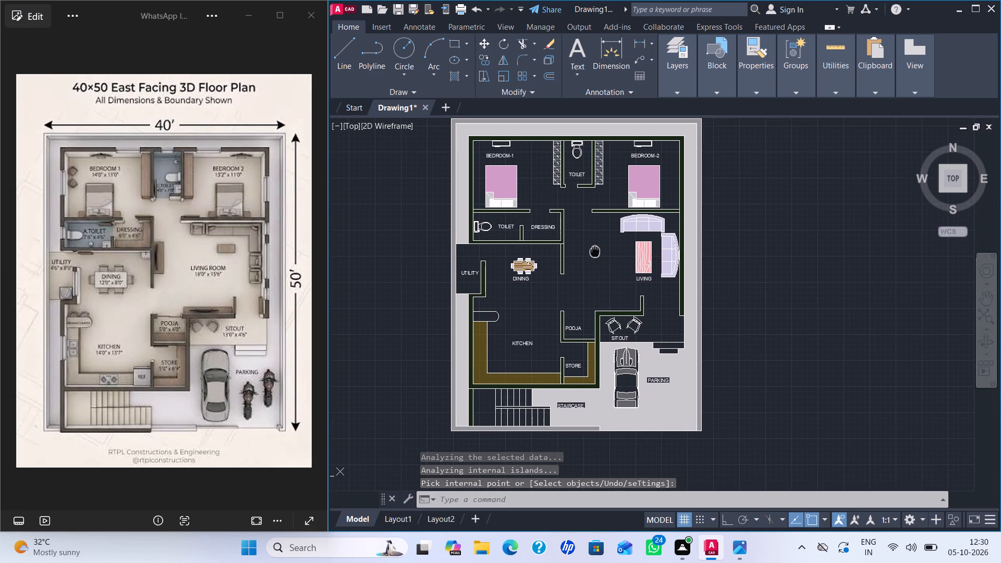
pyautogui.moveTo(595, 252); pyautogui.dragTo(595, 260, button='middle')
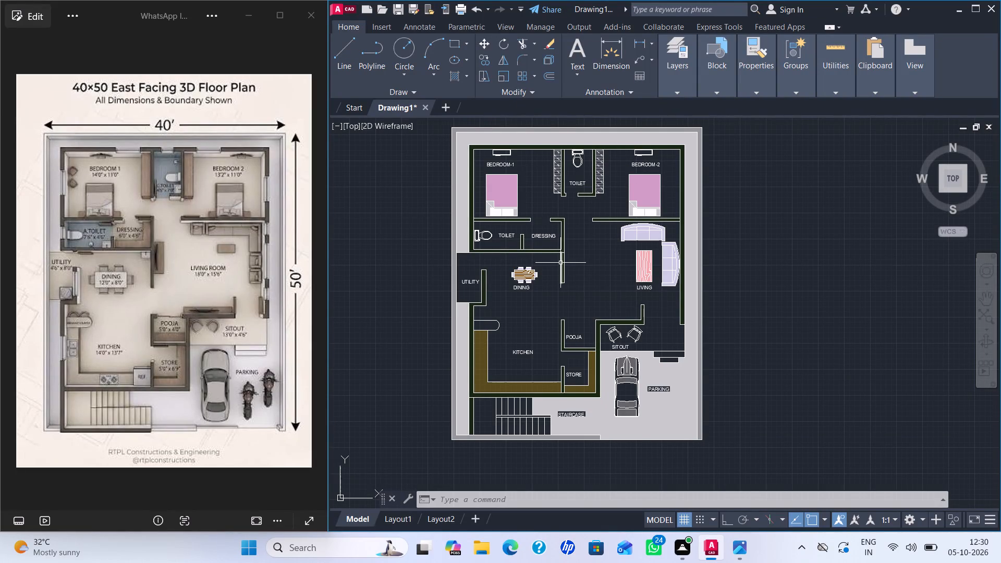
pyautogui.moveTo(627, 292); pyautogui.dragTo(679, 329, button='middle')
pyautogui.moveTo(676, 311); pyautogui.dragTo(673, 293, button='middle')
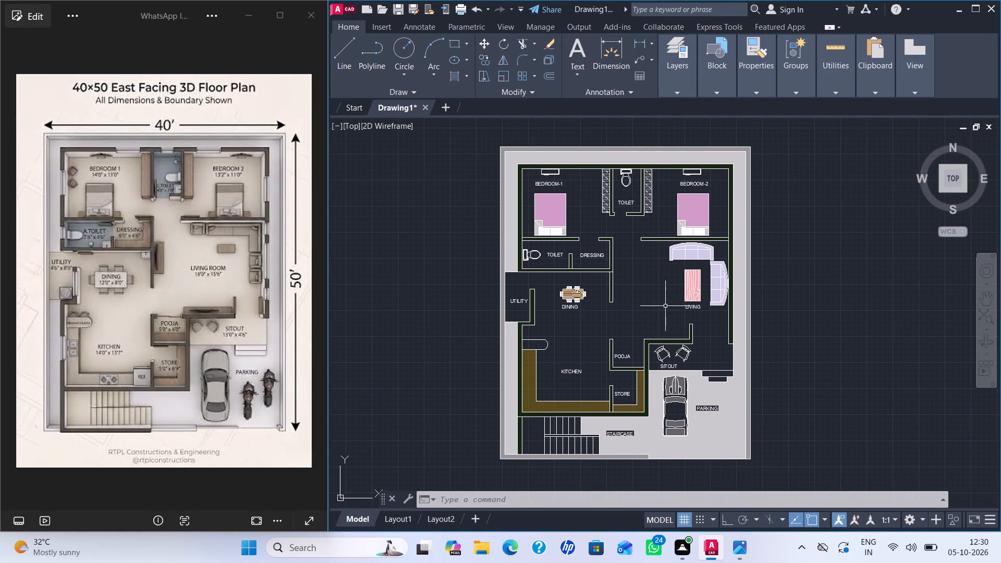
pyautogui.moveTo(661, 298); pyautogui.dragTo(640, 284, button='middle')
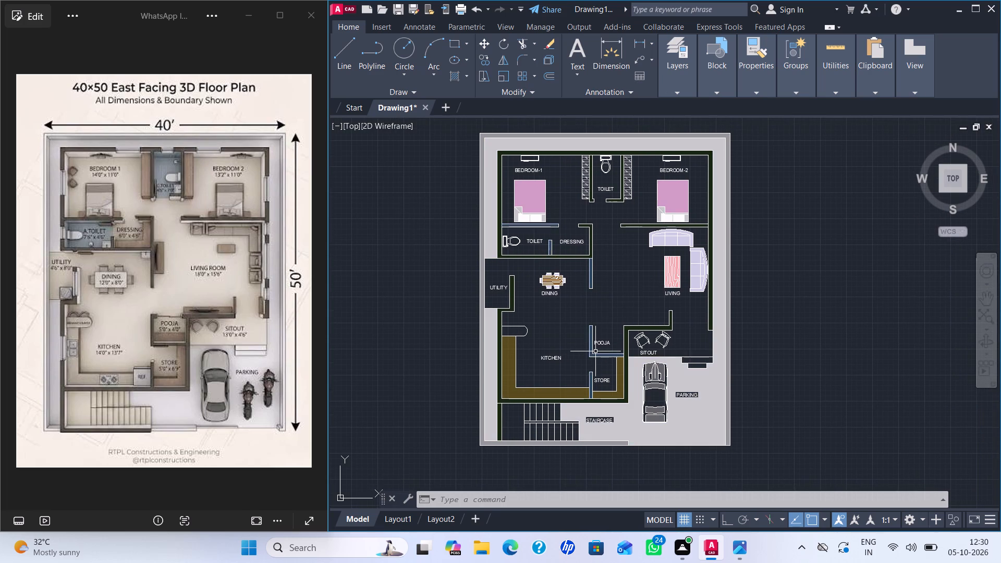
pyautogui.scroll(3, 534, 346)
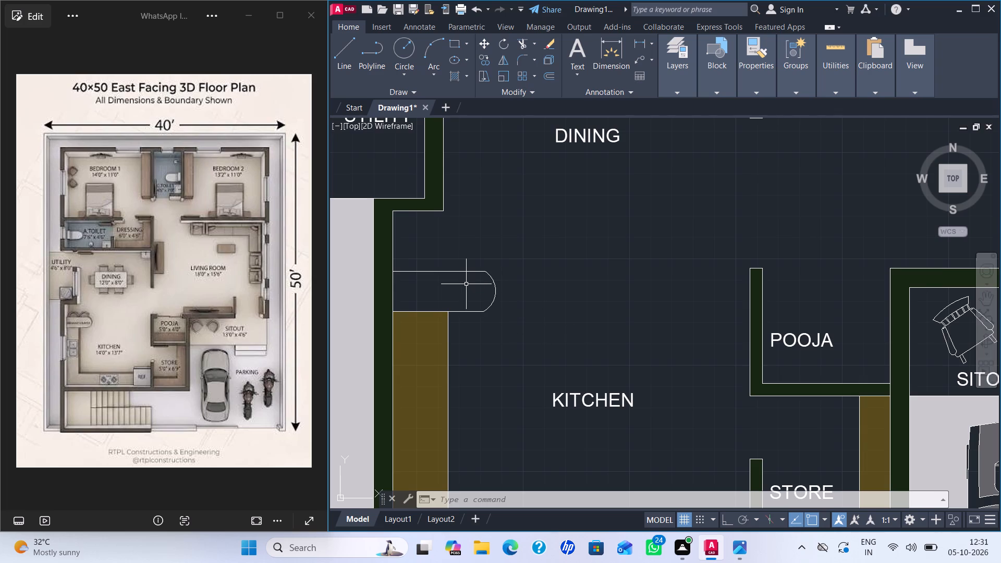
pyautogui.scroll(-2, 584, 298)
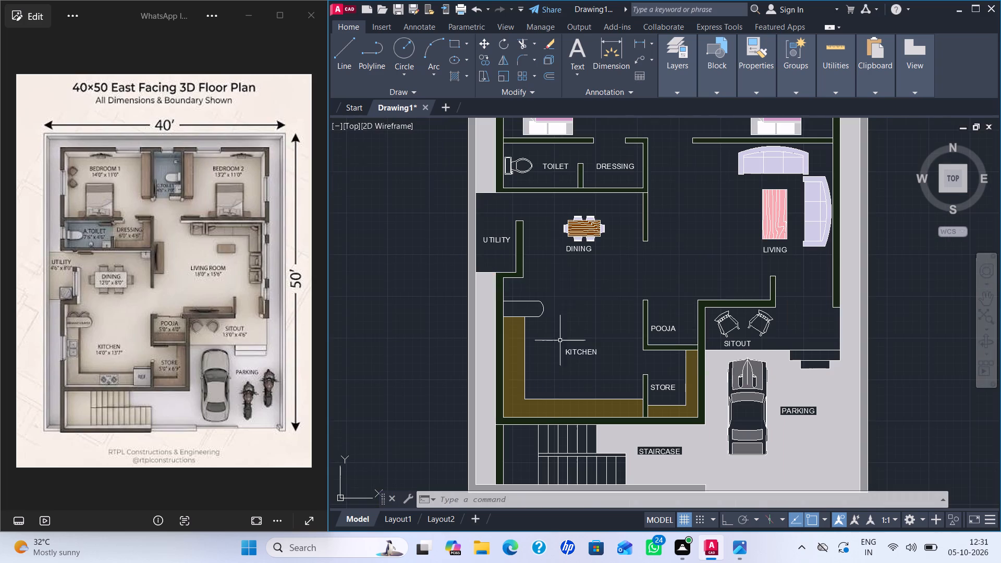
pyautogui.scroll(1, 531, 313)
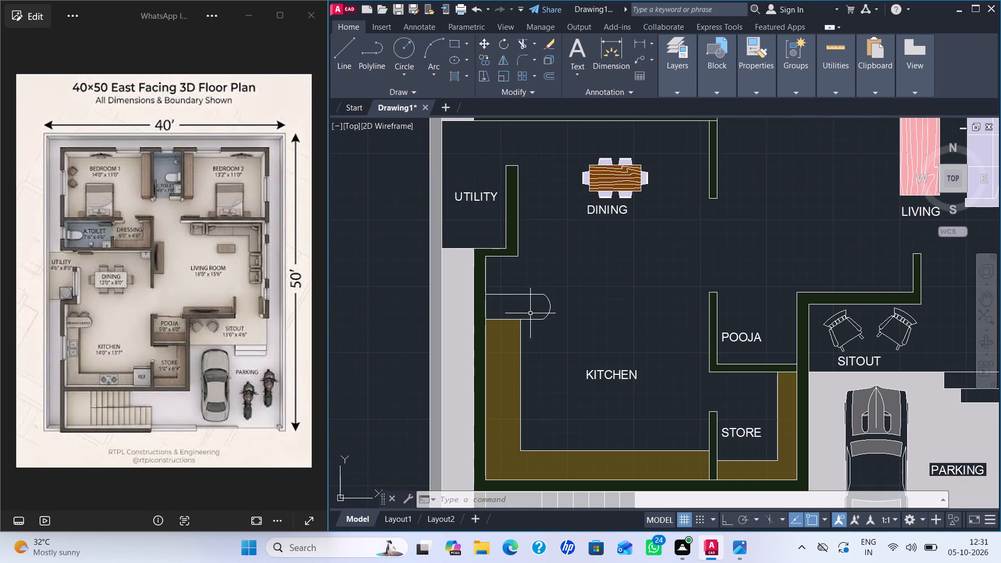
pyautogui.press('h')
pyautogui.press('Return')
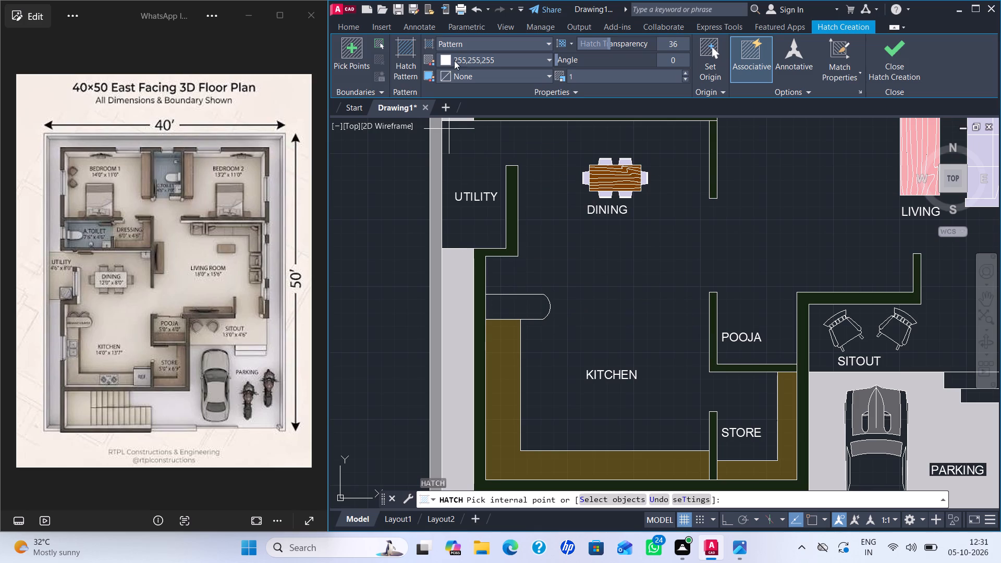
pyautogui.click(399, 57)
pyautogui.scroll(5, 463, 242)
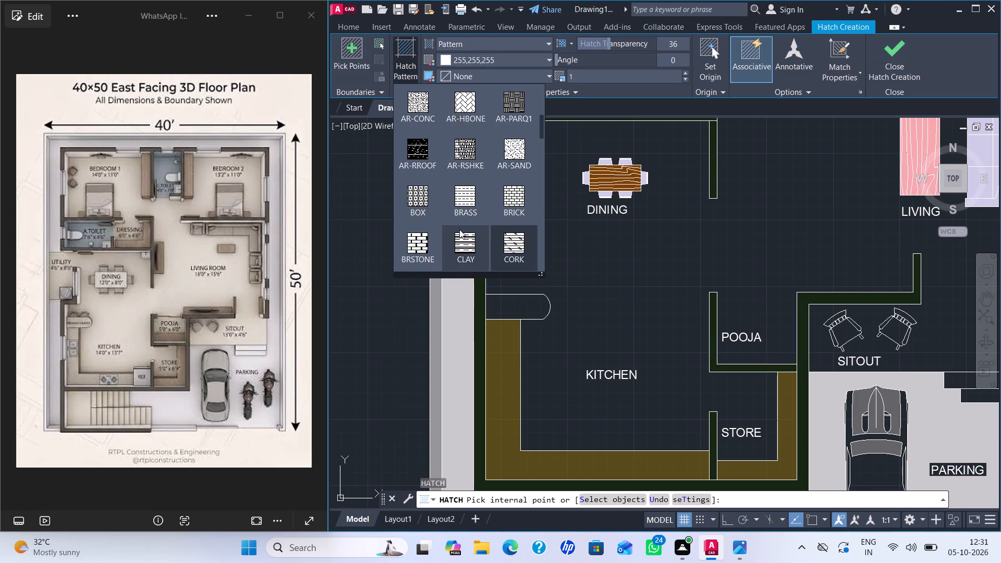
pyautogui.scroll(13, 459, 229)
pyautogui.click(416, 102)
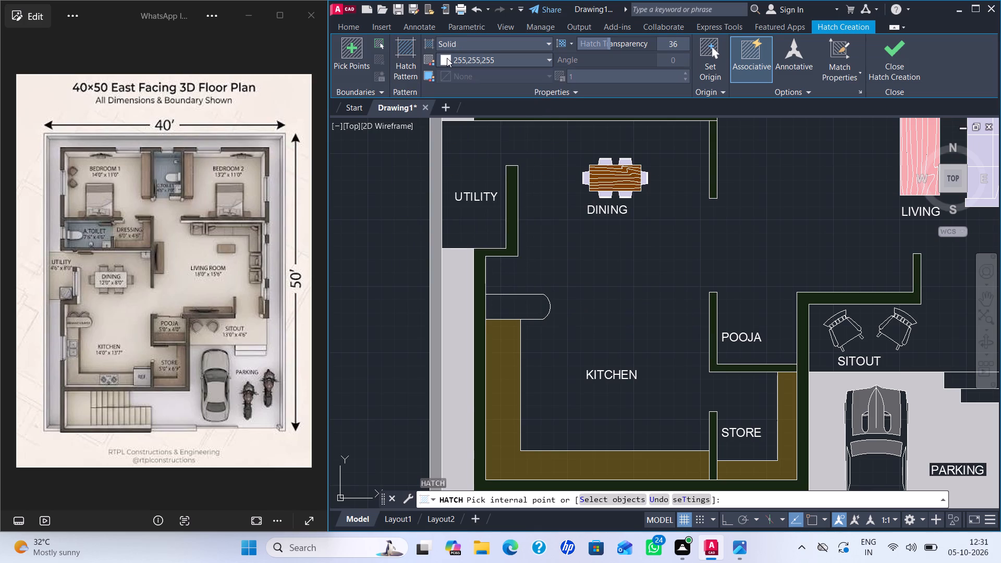
pyautogui.click(447, 58)
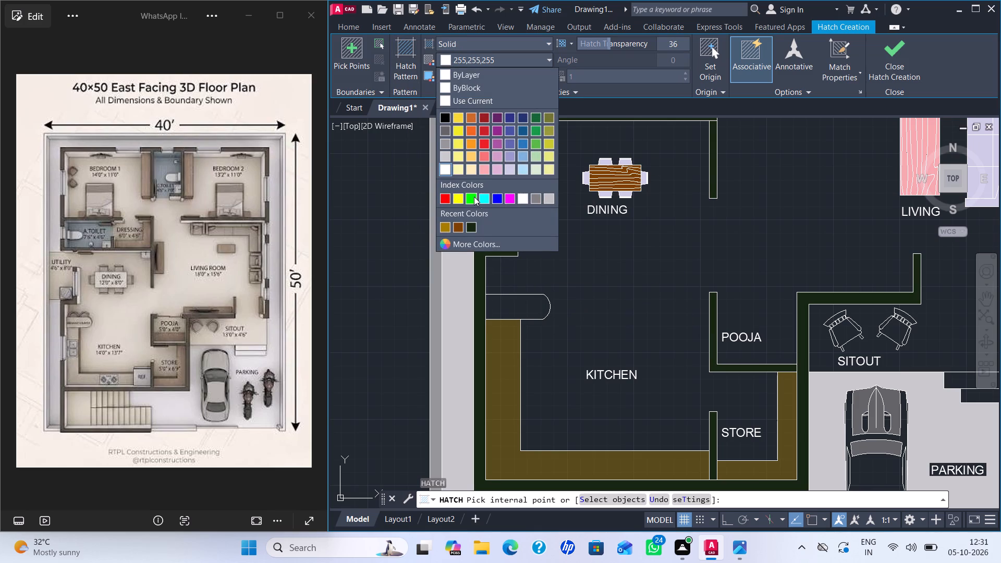
pyautogui.click(532, 198)
pyautogui.click(533, 310)
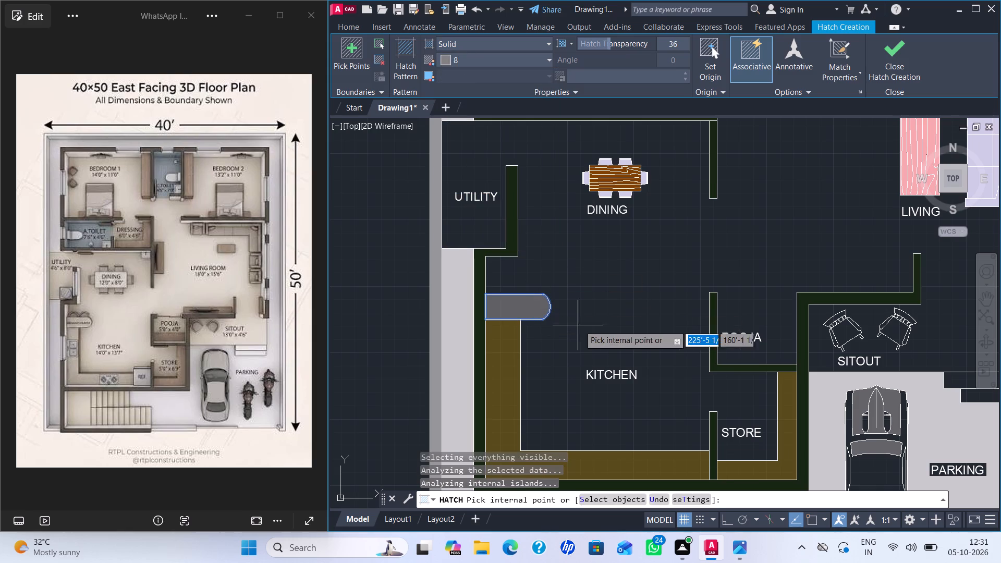
pyautogui.press('Return')
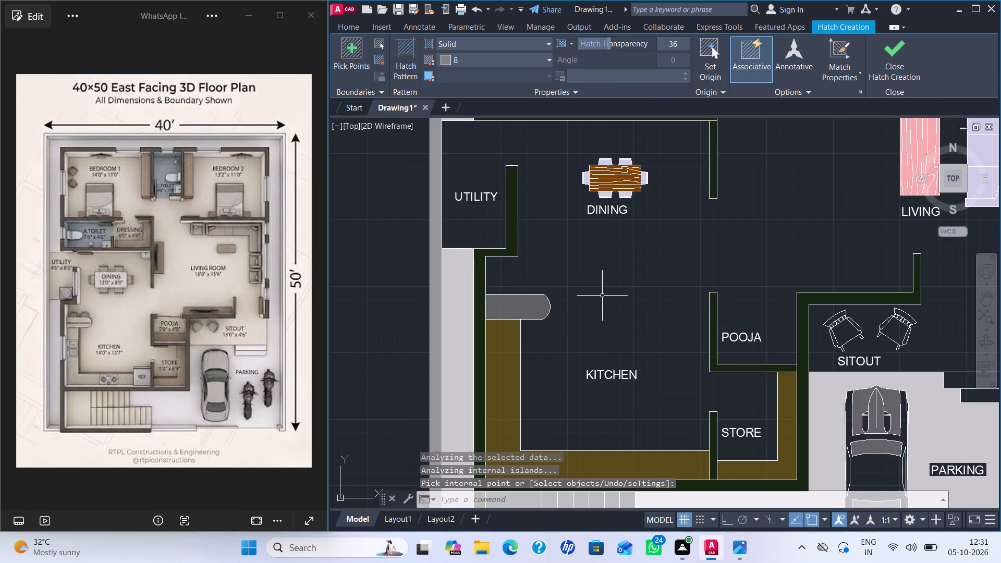
# Overlay both wardrobes beside the upper toilet with a solid hatch in index colour 30 at transparency 78.
pyautogui.scroll(-1, 582, 248)
pyautogui.scroll(-1, 703, 242)
pyautogui.moveTo(707, 240); pyautogui.dragTo(604, 297, button='middle')
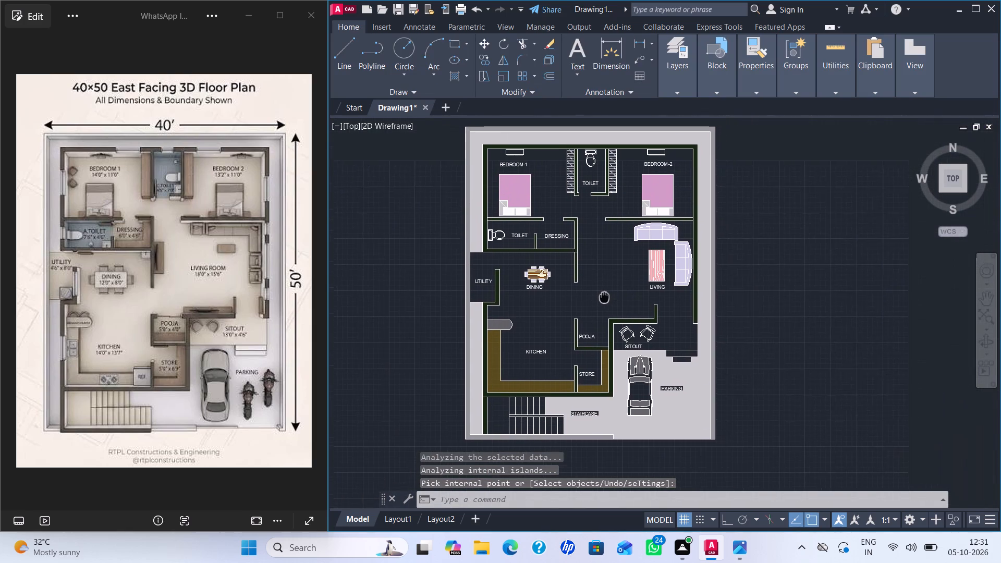
pyautogui.moveTo(604, 297); pyautogui.dragTo(602, 323, button='middle')
pyautogui.moveTo(593, 268); pyautogui.dragTo(593, 345, button='middle')
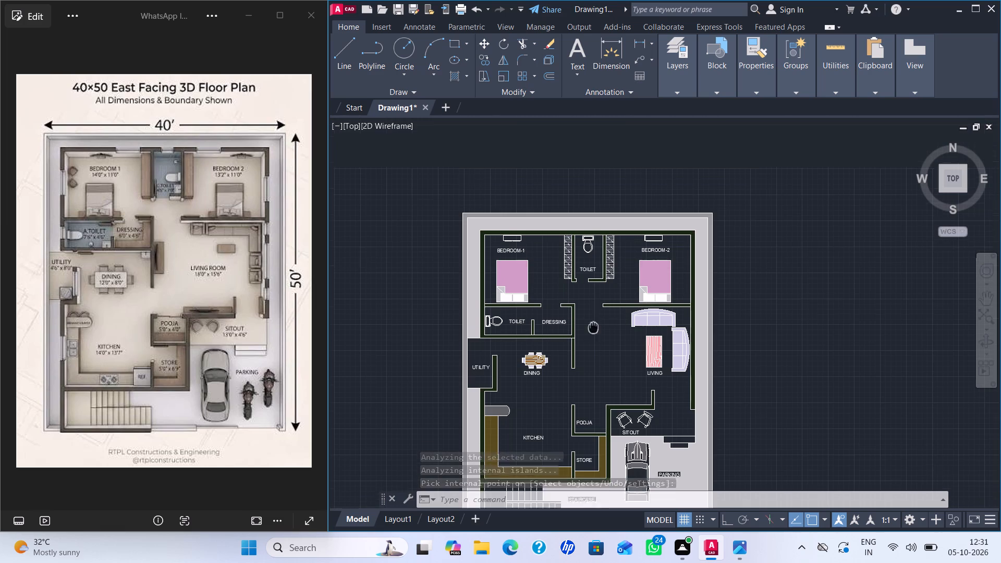
pyautogui.moveTo(593, 345); pyautogui.dragTo(594, 355, button='middle')
pyautogui.scroll(2, 591, 307)
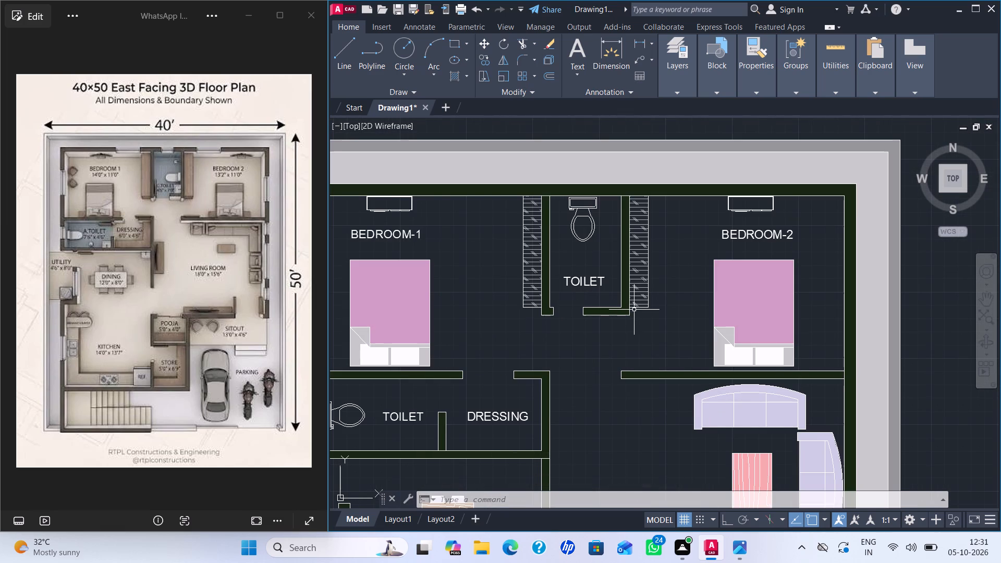
pyautogui.press('h')
pyautogui.press('Return')
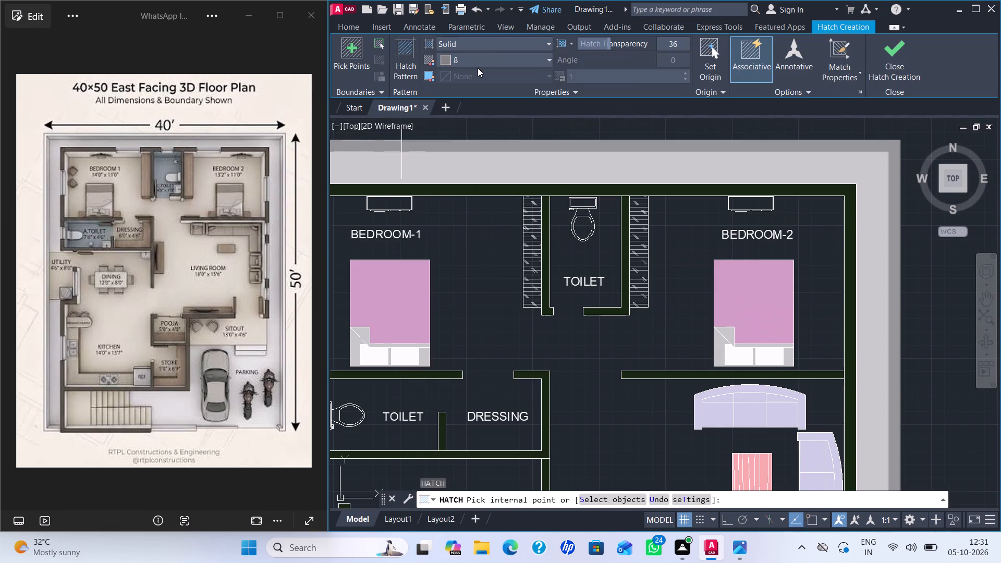
pyautogui.click(442, 58)
pyautogui.click(457, 241)
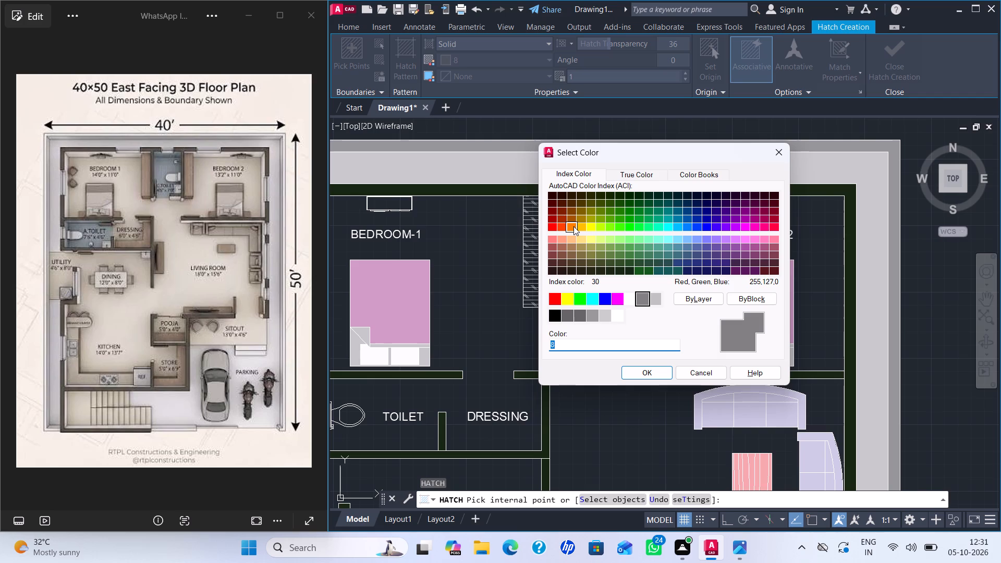
pyautogui.click(572, 227)
pyautogui.click(645, 371)
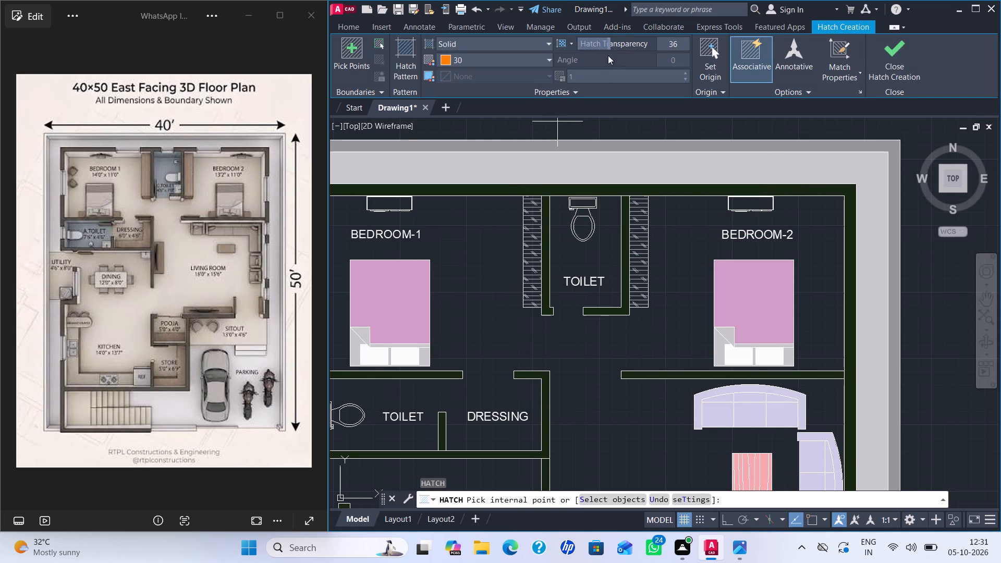
pyautogui.moveTo(602, 42); pyautogui.dragTo(682, 45)
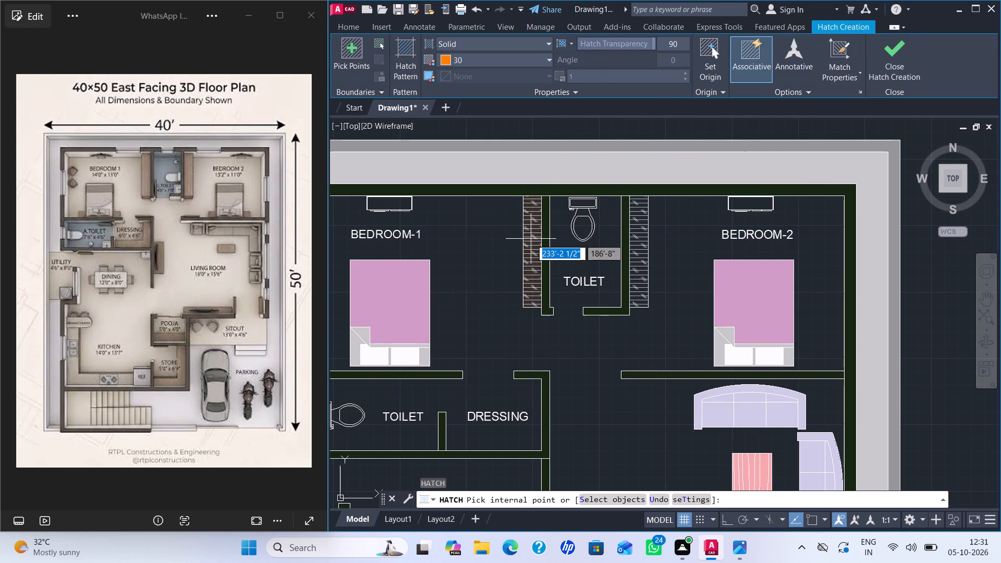
pyautogui.moveTo(657, 42); pyautogui.dragTo(636, 44)
pyautogui.click(534, 232)
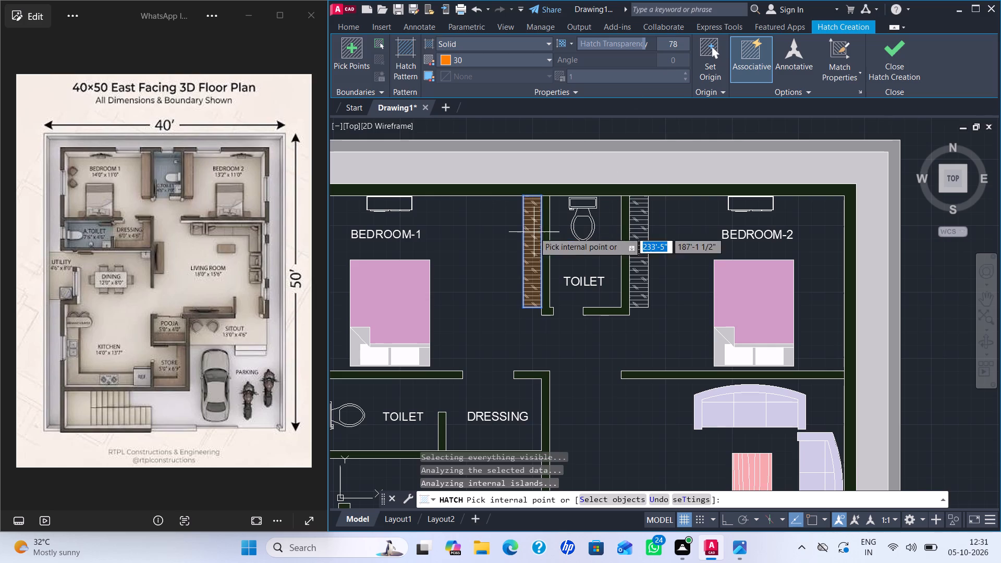
pyautogui.click(637, 234)
pyautogui.press('Return')
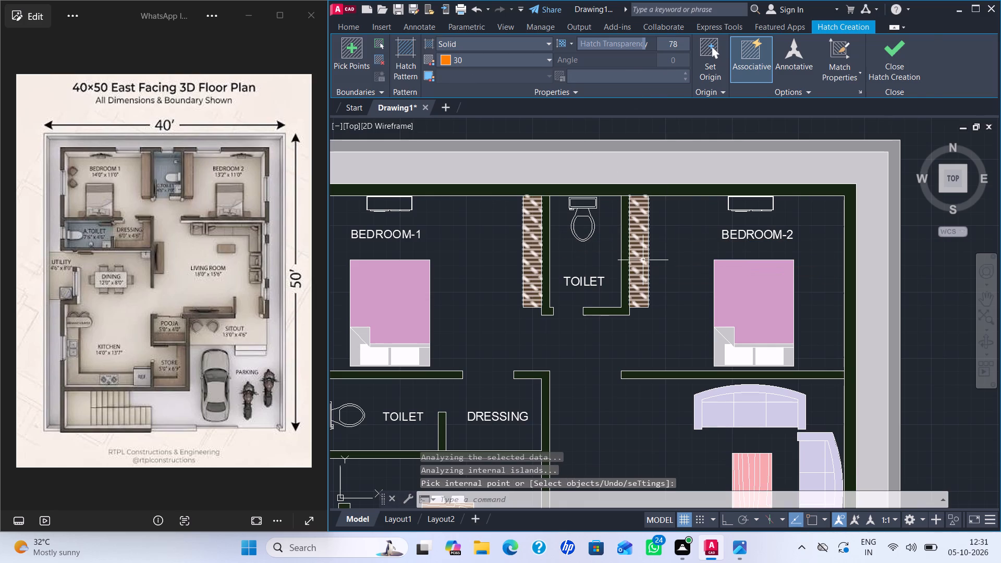
# Fill the staircase landing and the upper flight's treads with a solid hatch in index colour 41 at transparency 47.
pyautogui.scroll(-2, 691, 305)
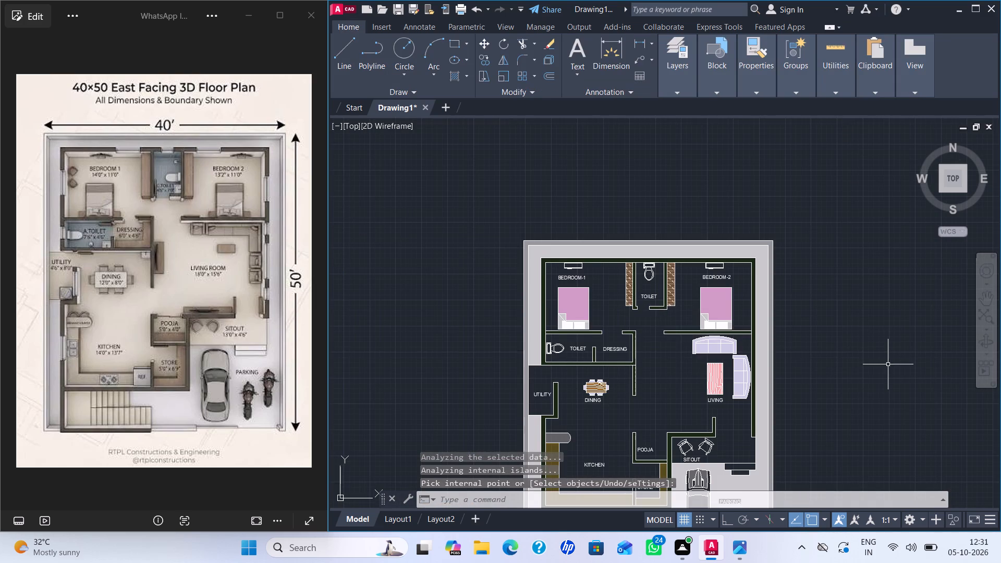
pyautogui.moveTo(872, 354); pyautogui.dragTo(834, 253, button='middle')
pyautogui.moveTo(820, 282); pyautogui.dragTo(832, 294, button='middle')
pyautogui.moveTo(821, 339); pyautogui.dragTo(855, 204, button='middle')
pyautogui.moveTo(638, 385); pyautogui.dragTo(611, 506, button='middle')
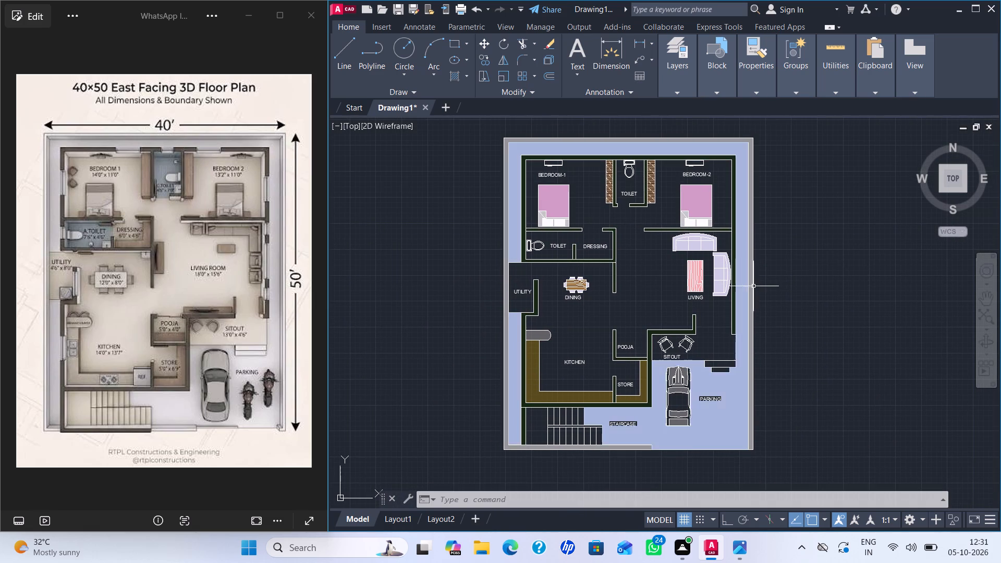
pyautogui.press('h')
pyautogui.press('Return')
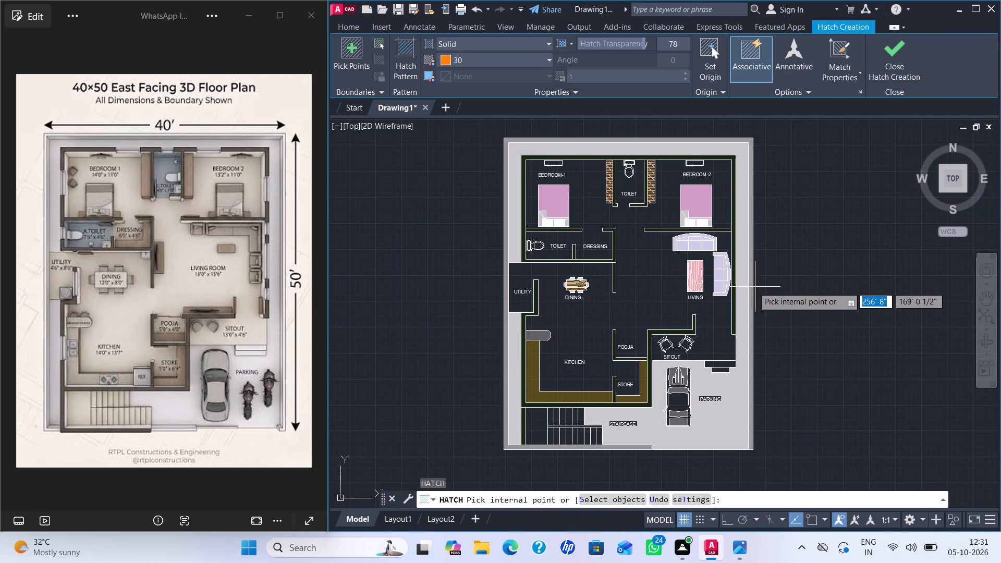
pyautogui.click(444, 60)
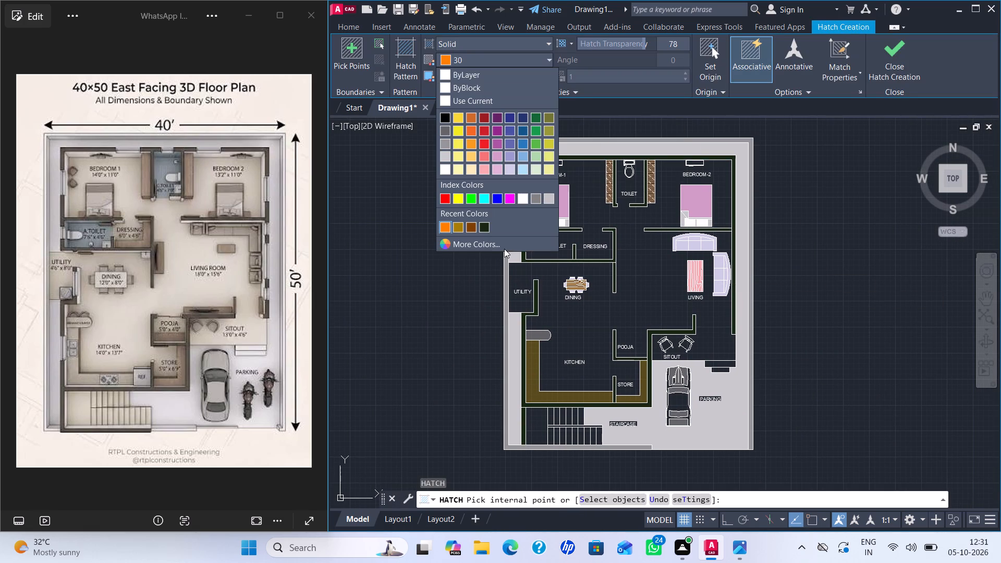
pyautogui.click(490, 240)
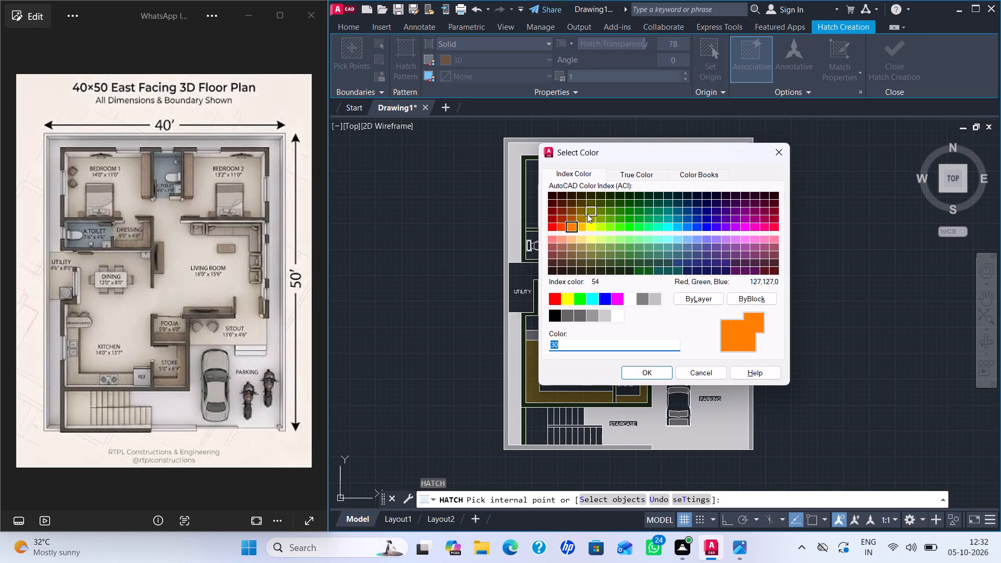
pyautogui.click(590, 218)
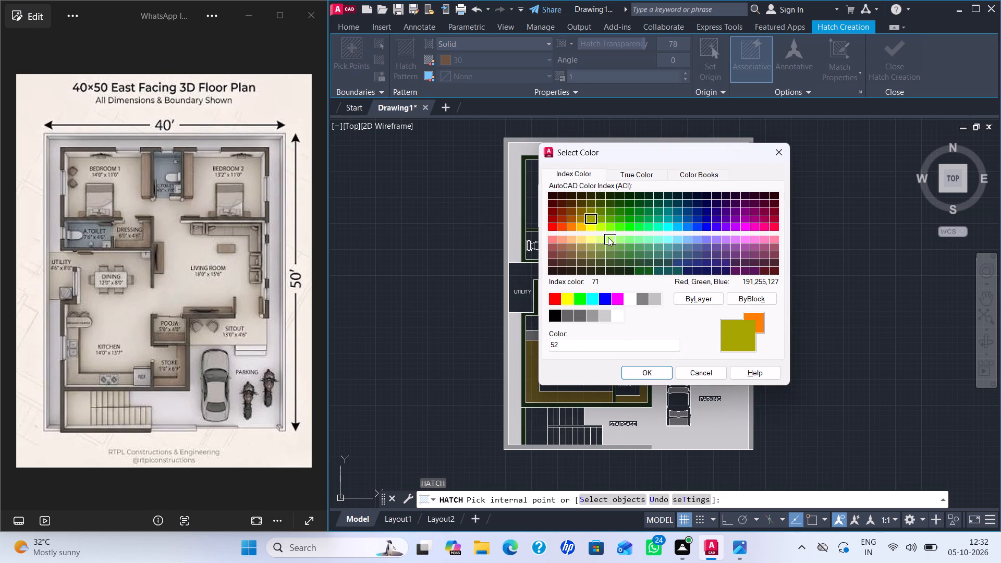
pyautogui.moveTo(608, 237); pyautogui.dragTo(609, 243)
pyautogui.click(641, 369)
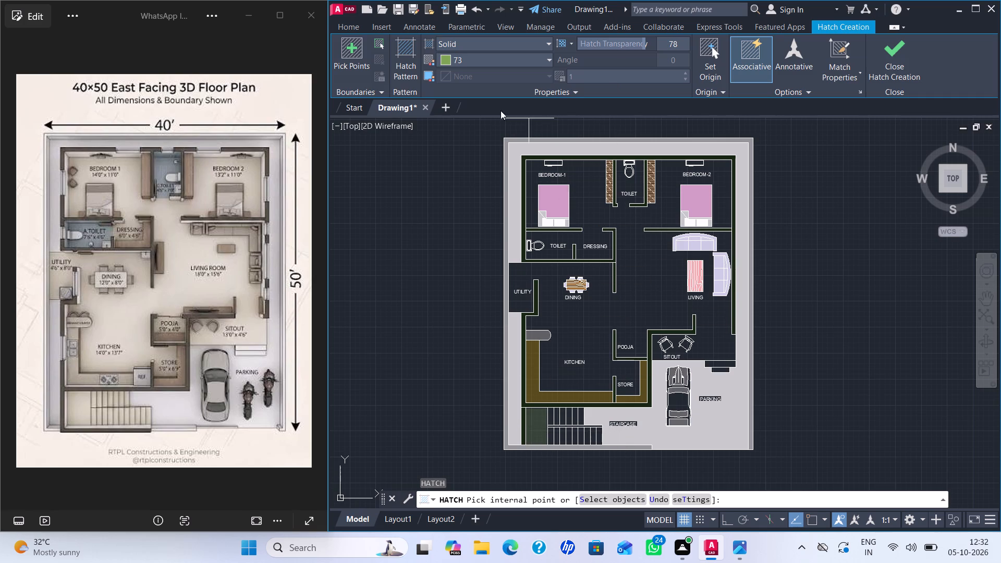
pyautogui.click(445, 54)
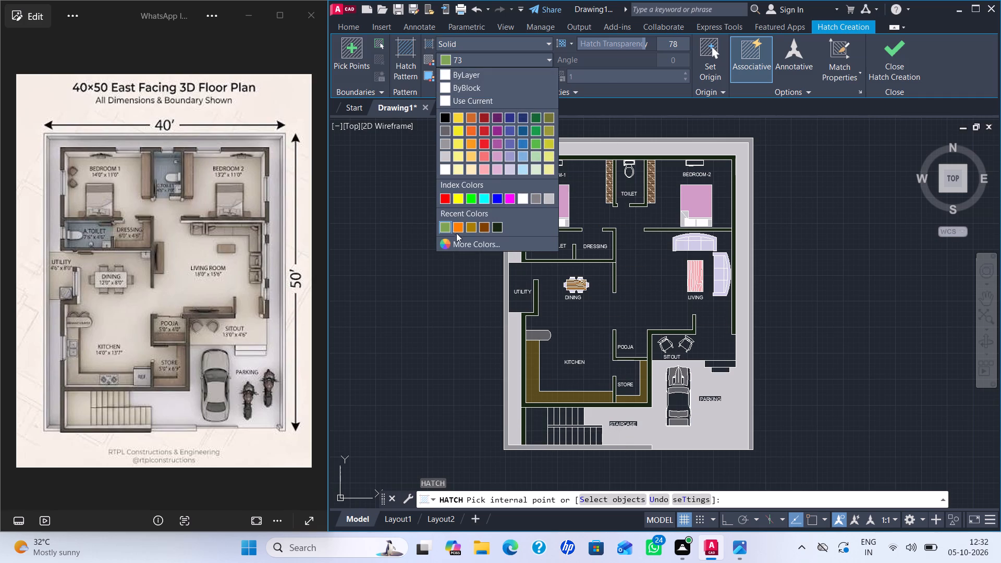
pyautogui.click(457, 240)
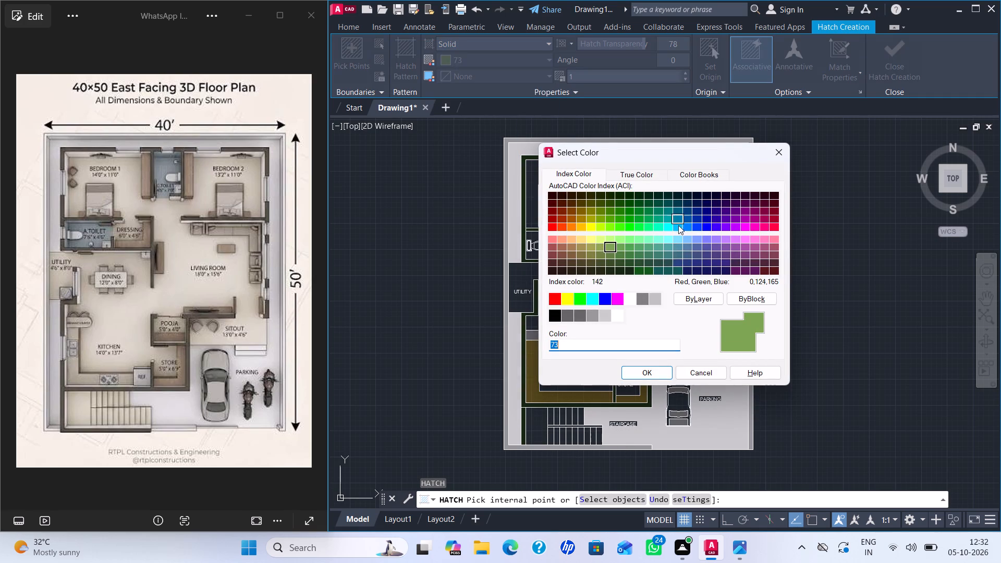
pyautogui.click(583, 240)
pyautogui.click(640, 371)
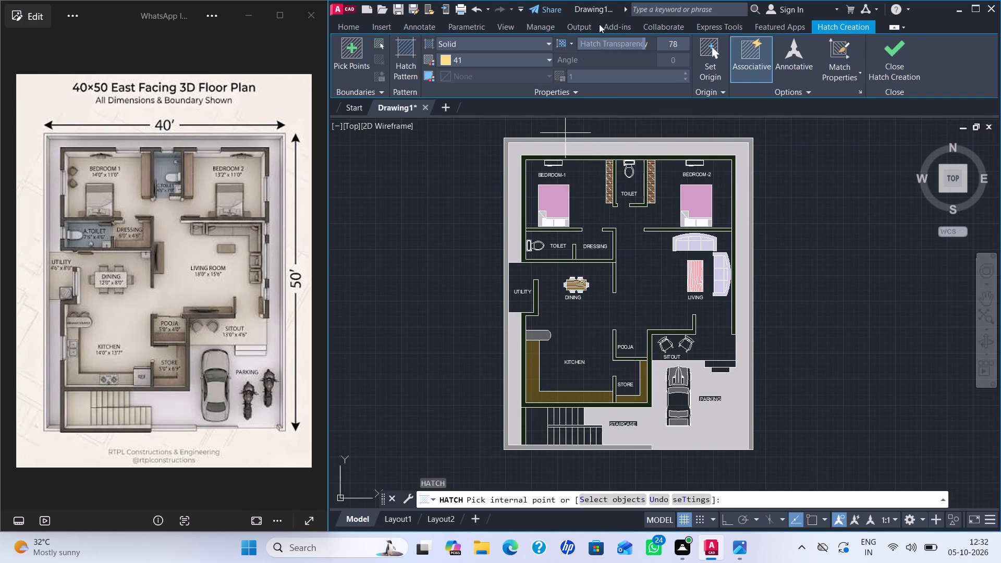
pyautogui.moveTo(641, 40); pyautogui.dragTo(598, 45)
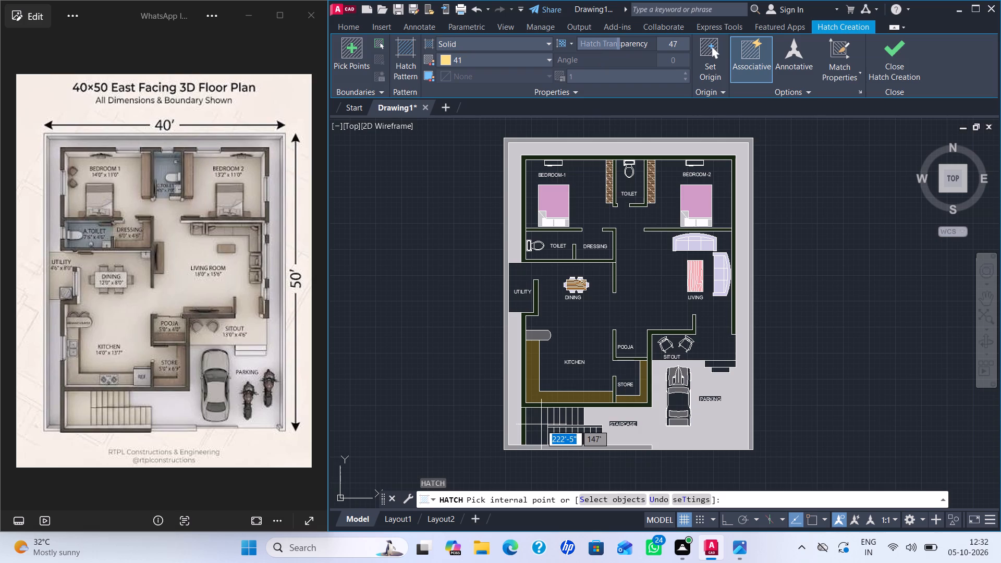
pyautogui.click(540, 424)
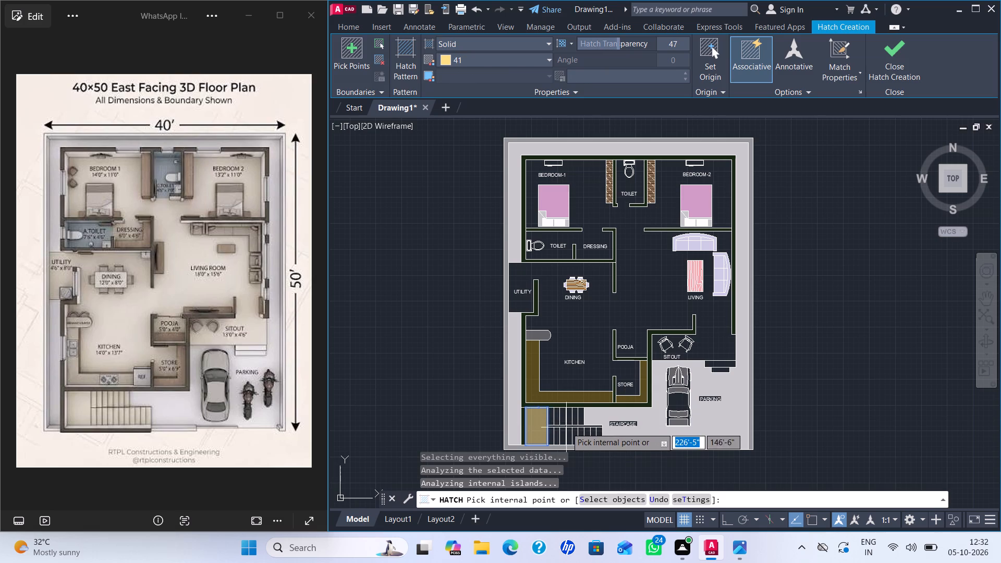
pyautogui.moveTo(566, 427); pyautogui.dragTo(566, 328, button='middle')
pyautogui.scroll(3, 564, 328)
pyautogui.click(503, 297)
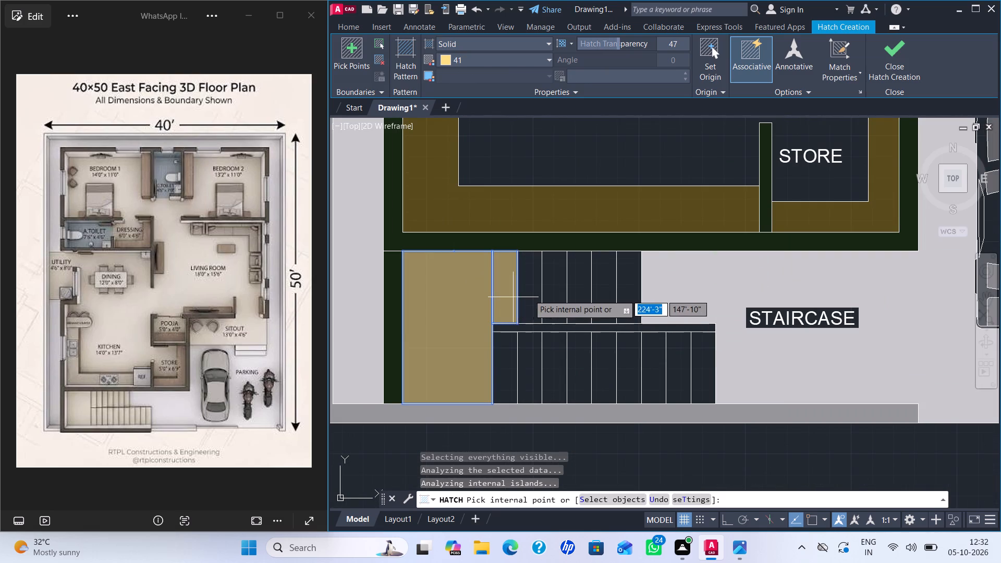
pyautogui.click(538, 292)
pyautogui.click(553, 290)
pyautogui.click(580, 288)
pyautogui.click(597, 287)
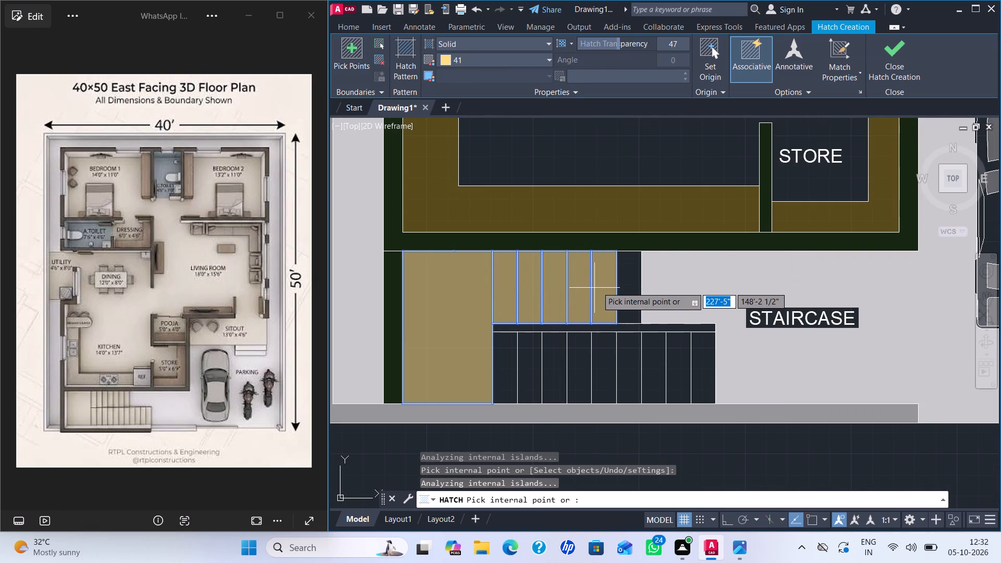
pyautogui.click(614, 284)
pyautogui.click(630, 286)
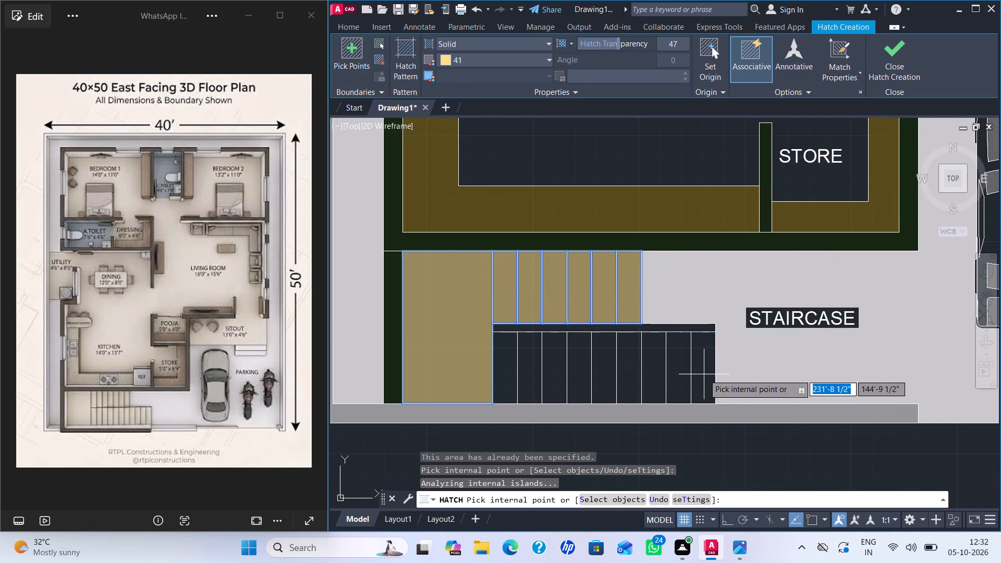
# Fill the staircase's lower flight treads and the narrow strip between the two flights with the same colour 41 solid hatch.
pyautogui.click(704, 373)
pyautogui.click(672, 365)
pyautogui.click(655, 368)
pyautogui.click(621, 364)
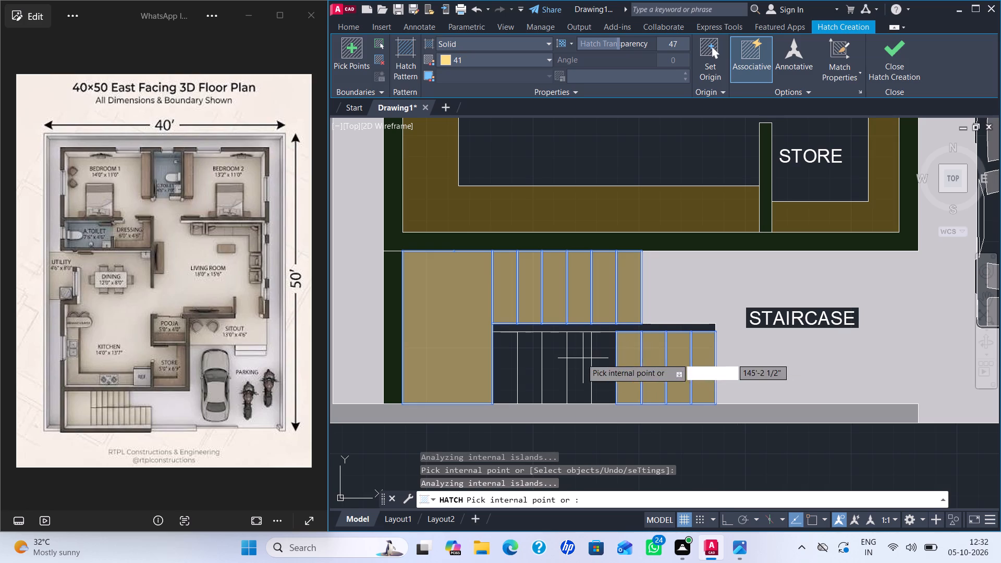
pyautogui.click(580, 358)
pyautogui.click(548, 362)
pyautogui.click(521, 366)
pyautogui.click(496, 366)
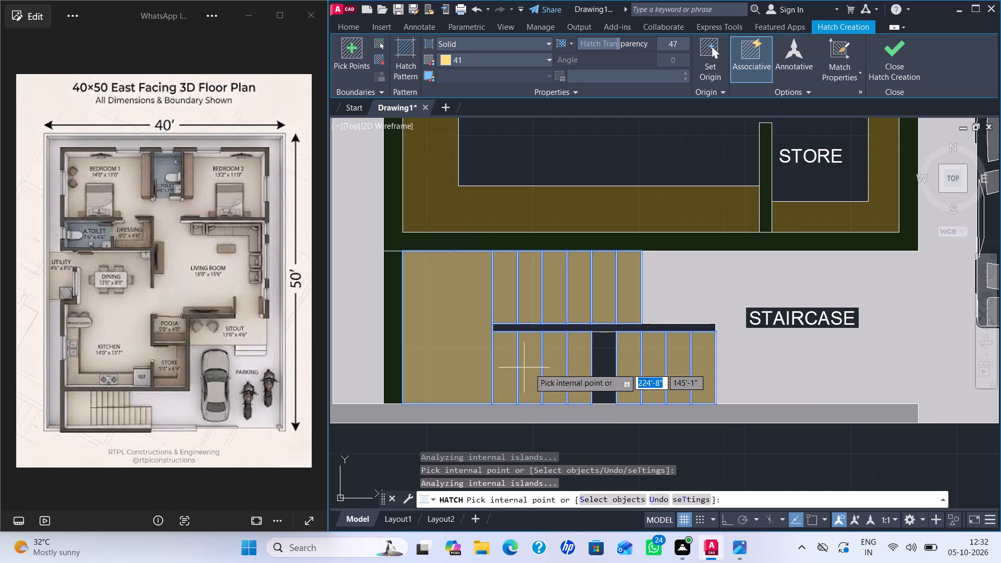
pyautogui.click(604, 364)
pyautogui.click(607, 328)
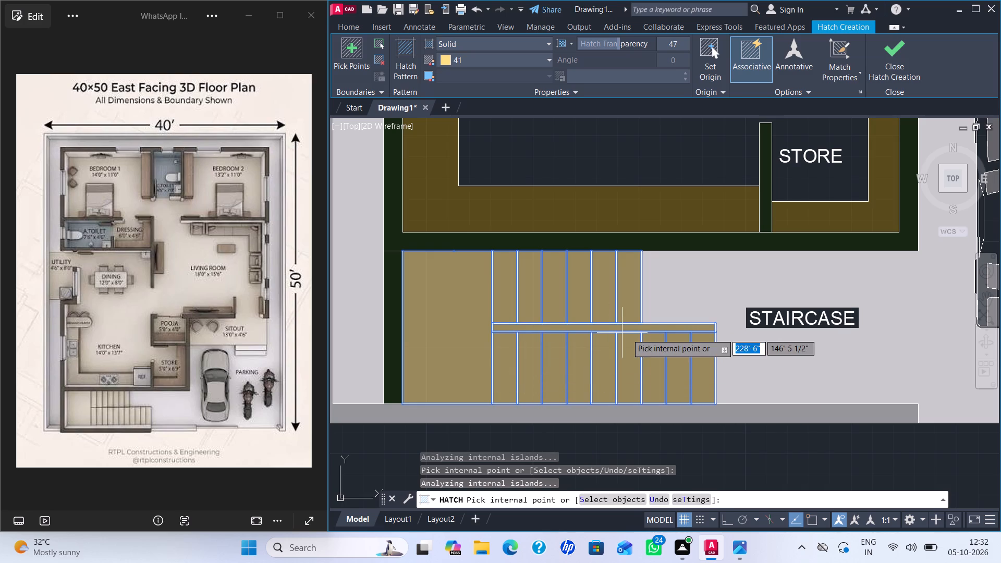
pyautogui.press('Return')
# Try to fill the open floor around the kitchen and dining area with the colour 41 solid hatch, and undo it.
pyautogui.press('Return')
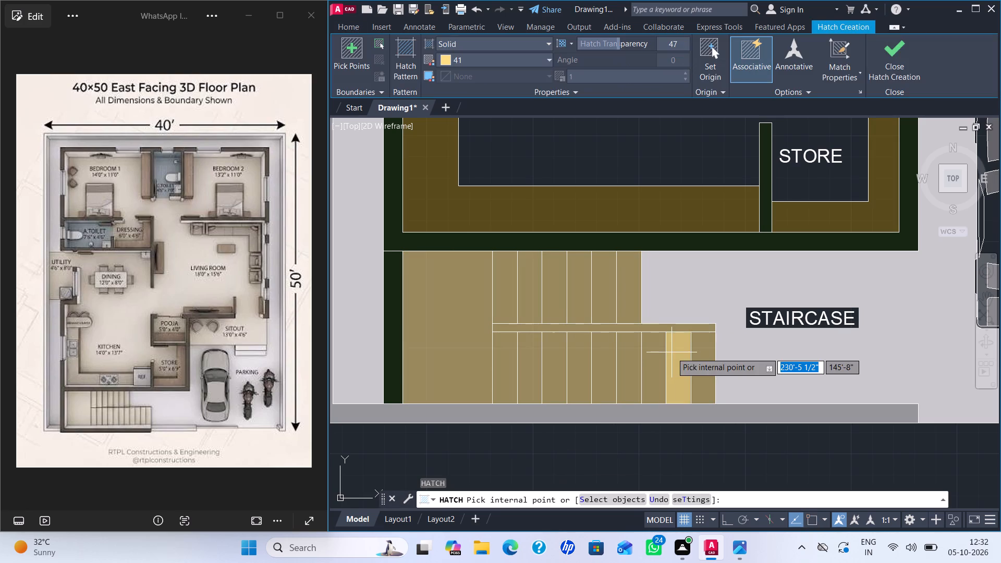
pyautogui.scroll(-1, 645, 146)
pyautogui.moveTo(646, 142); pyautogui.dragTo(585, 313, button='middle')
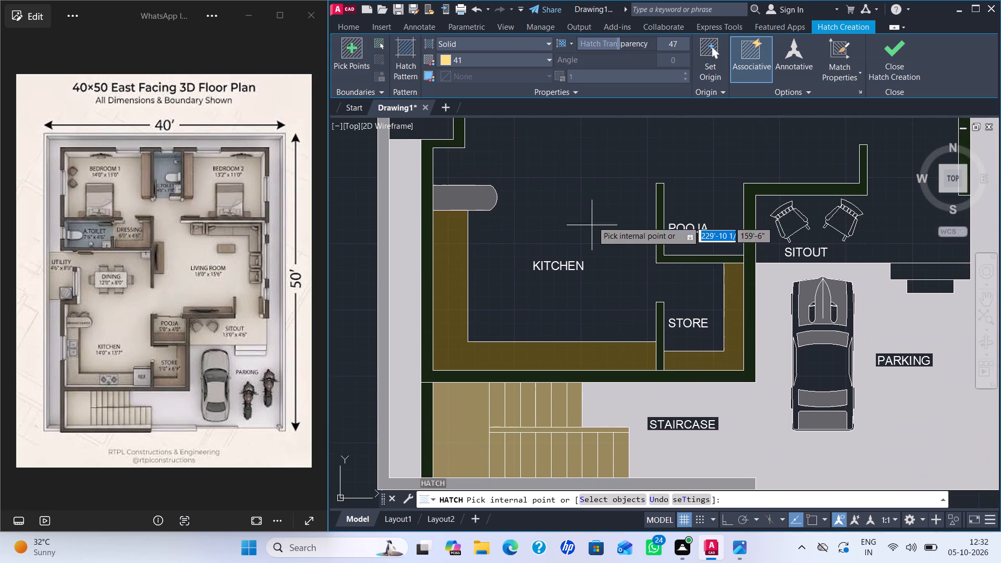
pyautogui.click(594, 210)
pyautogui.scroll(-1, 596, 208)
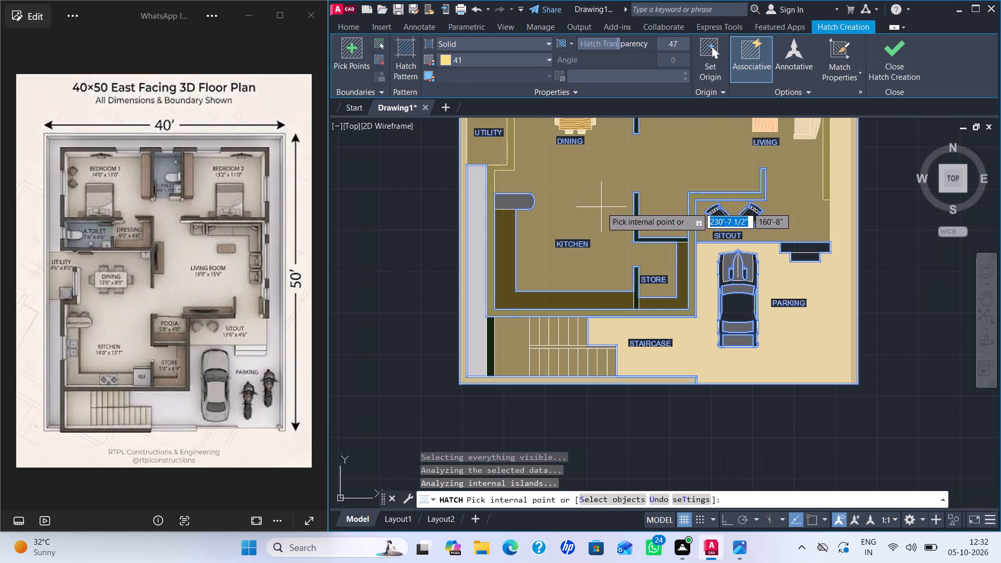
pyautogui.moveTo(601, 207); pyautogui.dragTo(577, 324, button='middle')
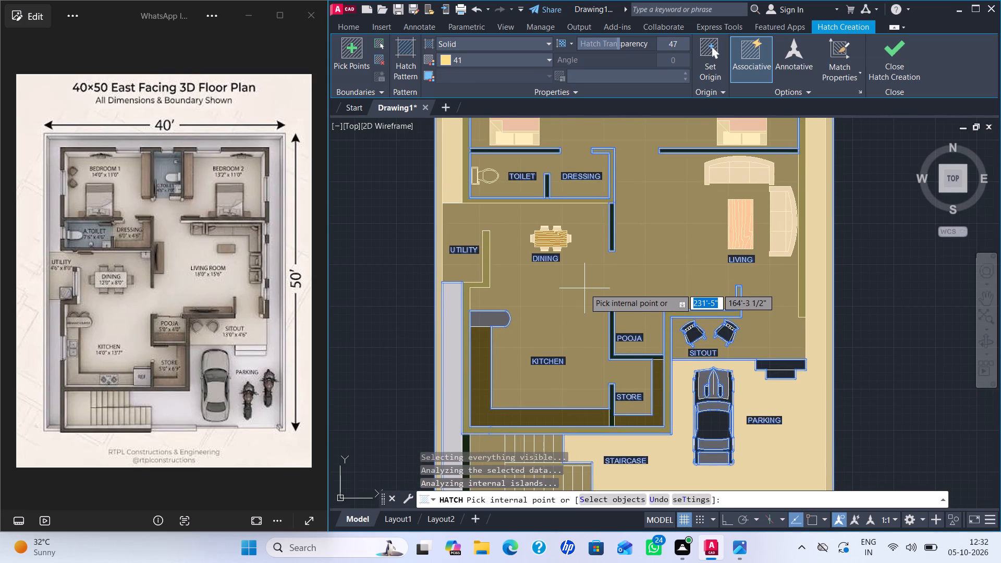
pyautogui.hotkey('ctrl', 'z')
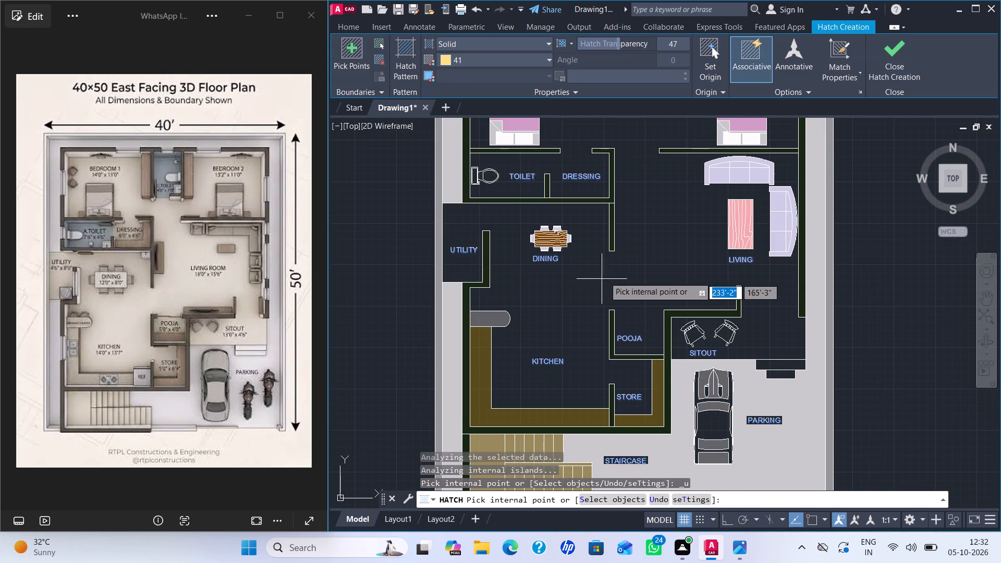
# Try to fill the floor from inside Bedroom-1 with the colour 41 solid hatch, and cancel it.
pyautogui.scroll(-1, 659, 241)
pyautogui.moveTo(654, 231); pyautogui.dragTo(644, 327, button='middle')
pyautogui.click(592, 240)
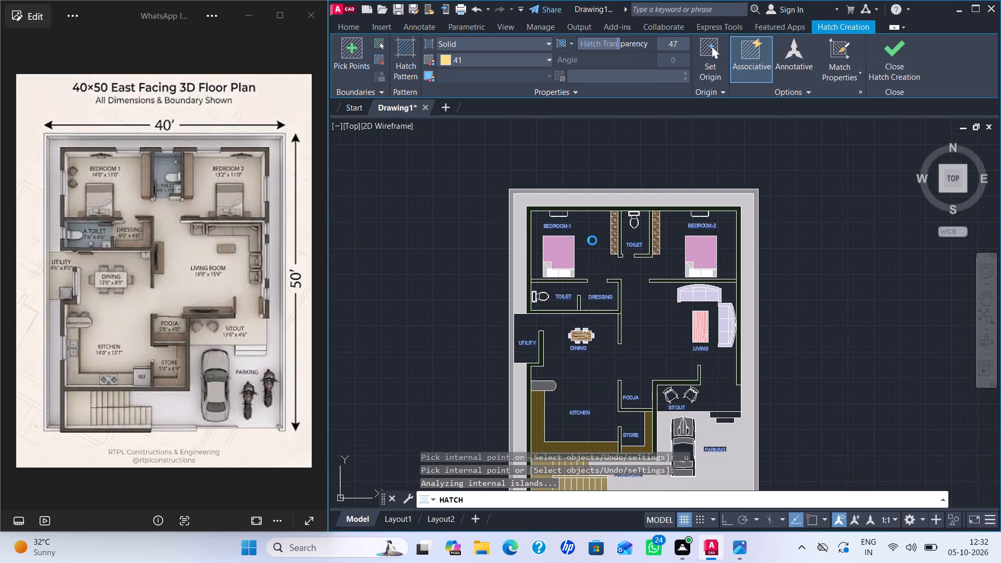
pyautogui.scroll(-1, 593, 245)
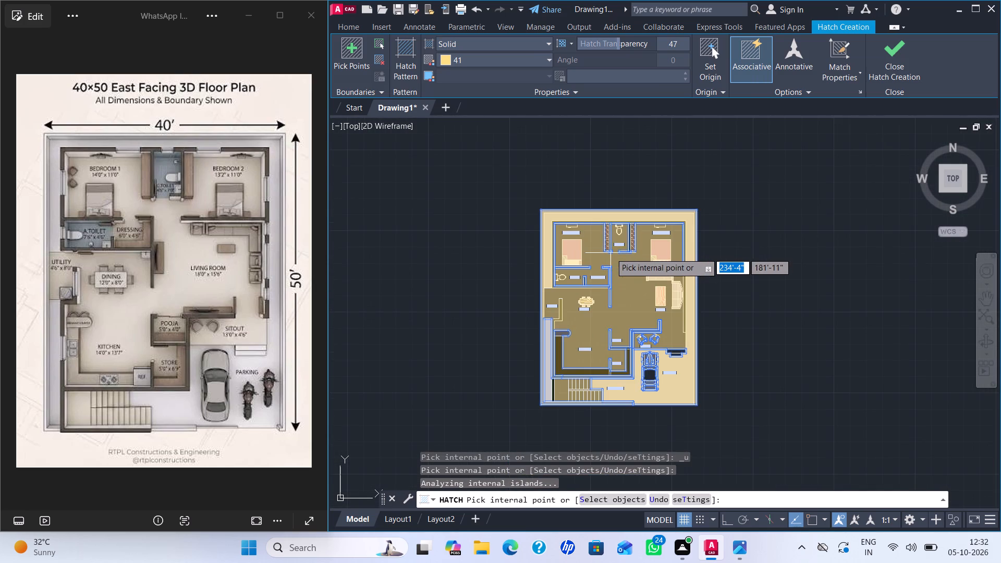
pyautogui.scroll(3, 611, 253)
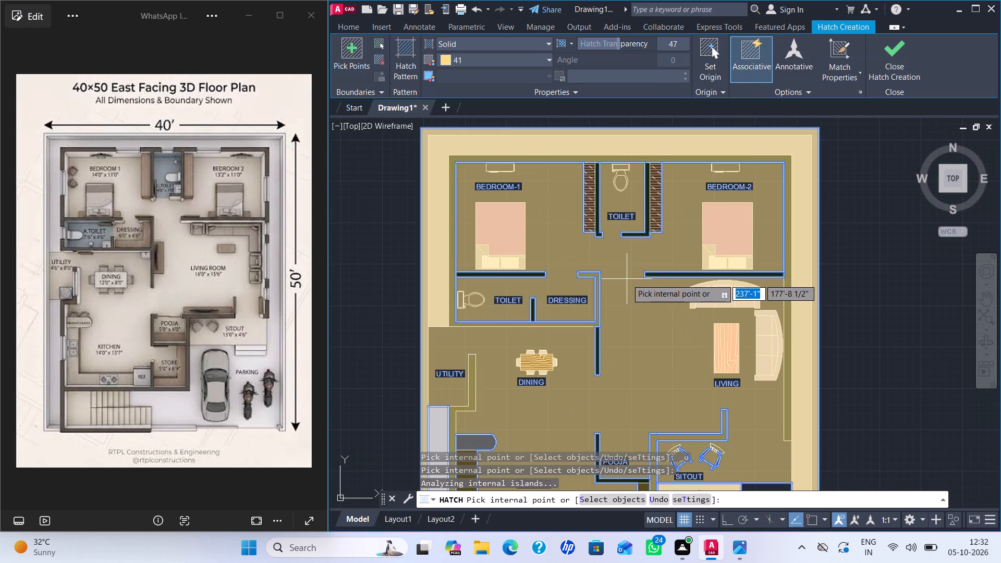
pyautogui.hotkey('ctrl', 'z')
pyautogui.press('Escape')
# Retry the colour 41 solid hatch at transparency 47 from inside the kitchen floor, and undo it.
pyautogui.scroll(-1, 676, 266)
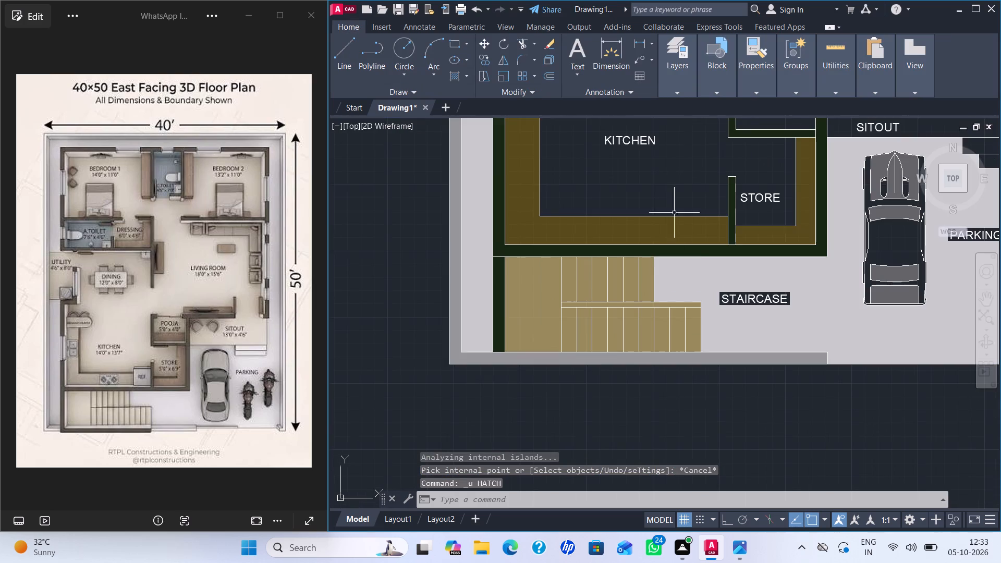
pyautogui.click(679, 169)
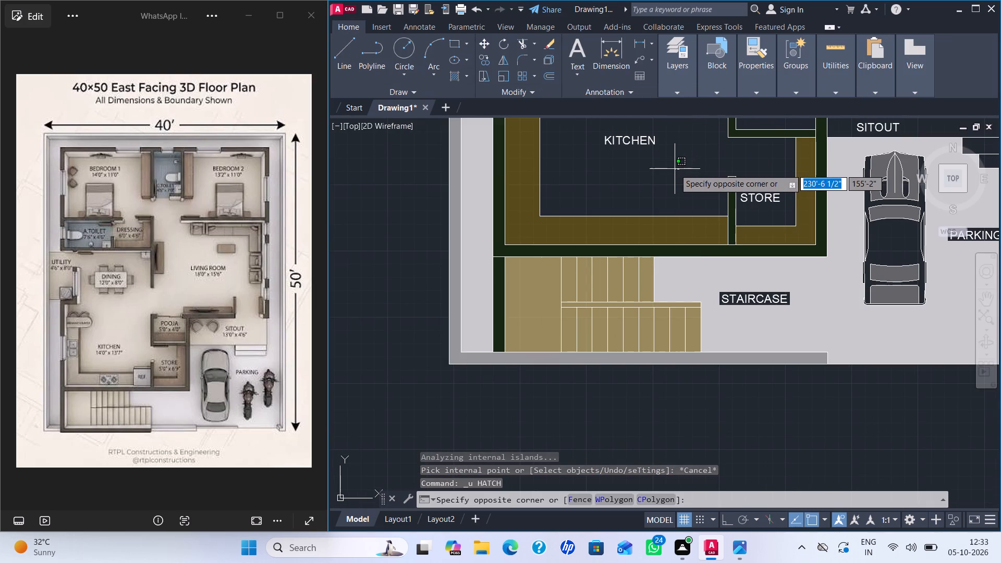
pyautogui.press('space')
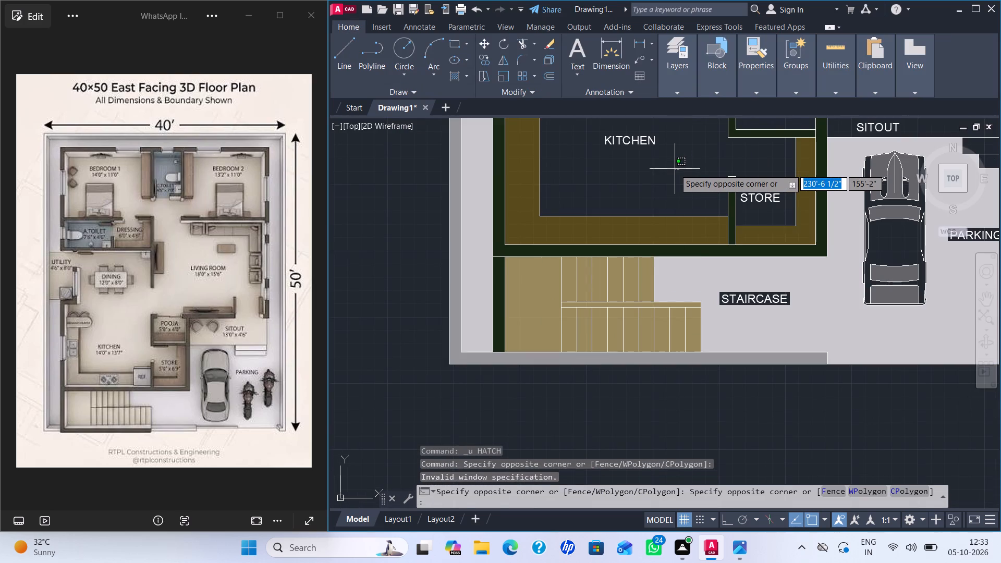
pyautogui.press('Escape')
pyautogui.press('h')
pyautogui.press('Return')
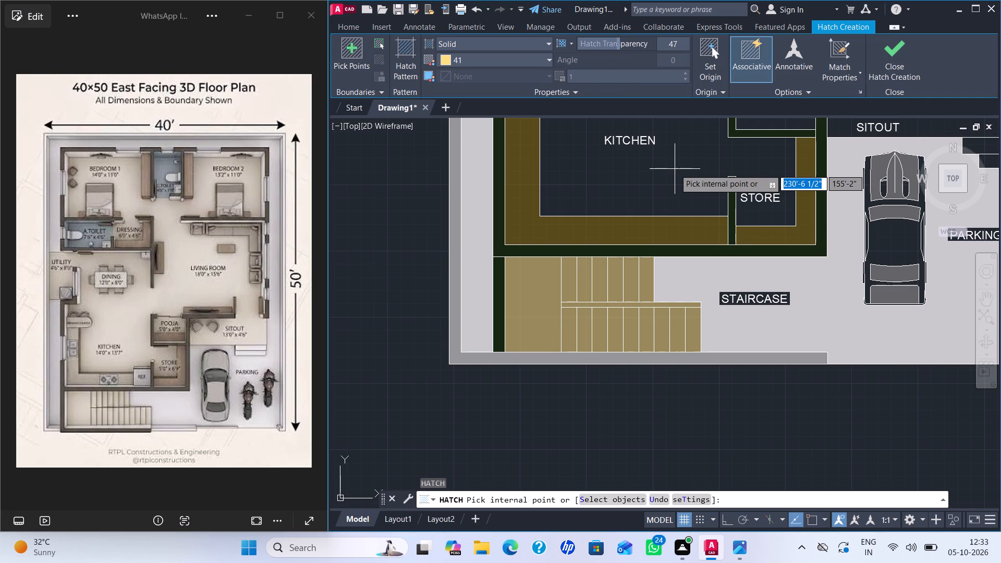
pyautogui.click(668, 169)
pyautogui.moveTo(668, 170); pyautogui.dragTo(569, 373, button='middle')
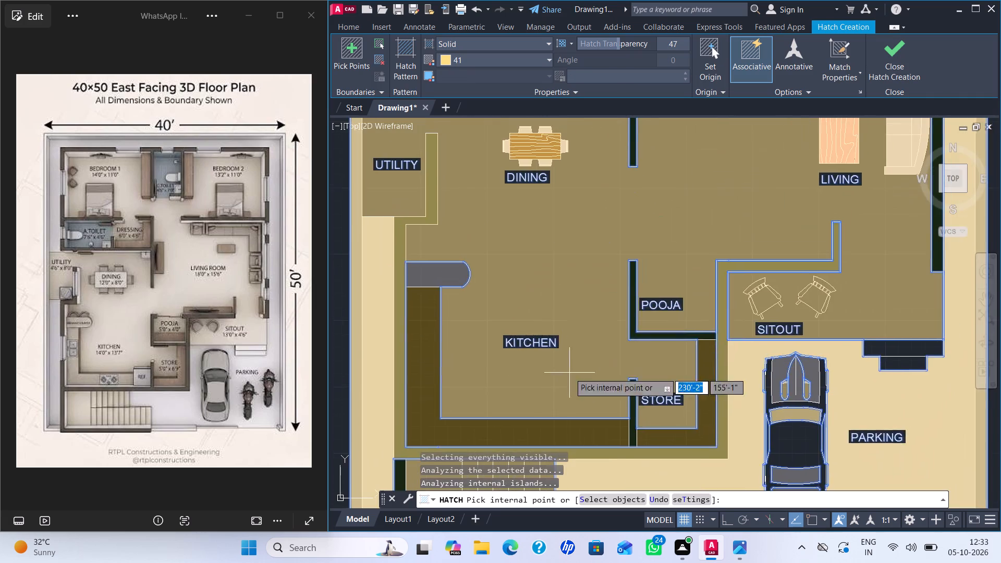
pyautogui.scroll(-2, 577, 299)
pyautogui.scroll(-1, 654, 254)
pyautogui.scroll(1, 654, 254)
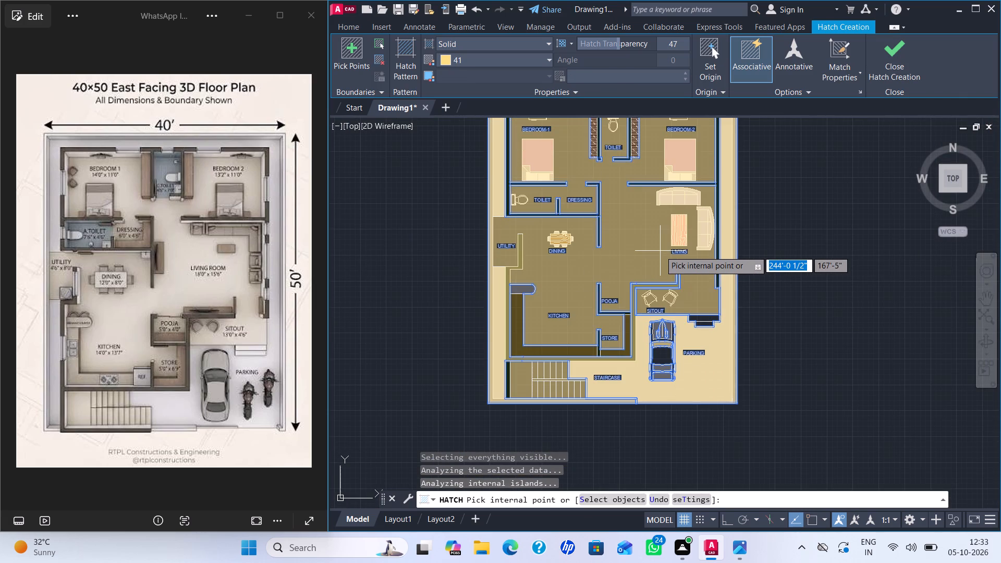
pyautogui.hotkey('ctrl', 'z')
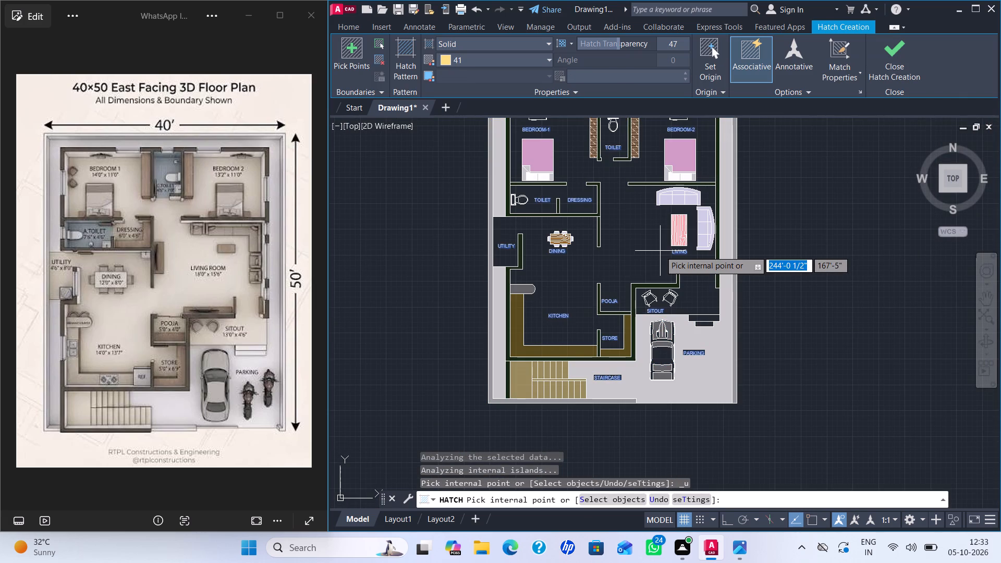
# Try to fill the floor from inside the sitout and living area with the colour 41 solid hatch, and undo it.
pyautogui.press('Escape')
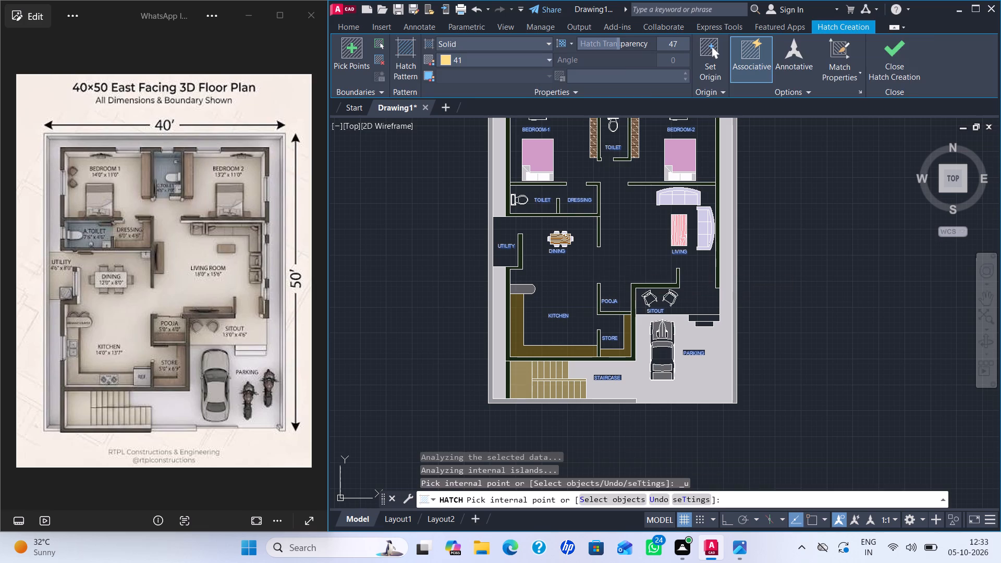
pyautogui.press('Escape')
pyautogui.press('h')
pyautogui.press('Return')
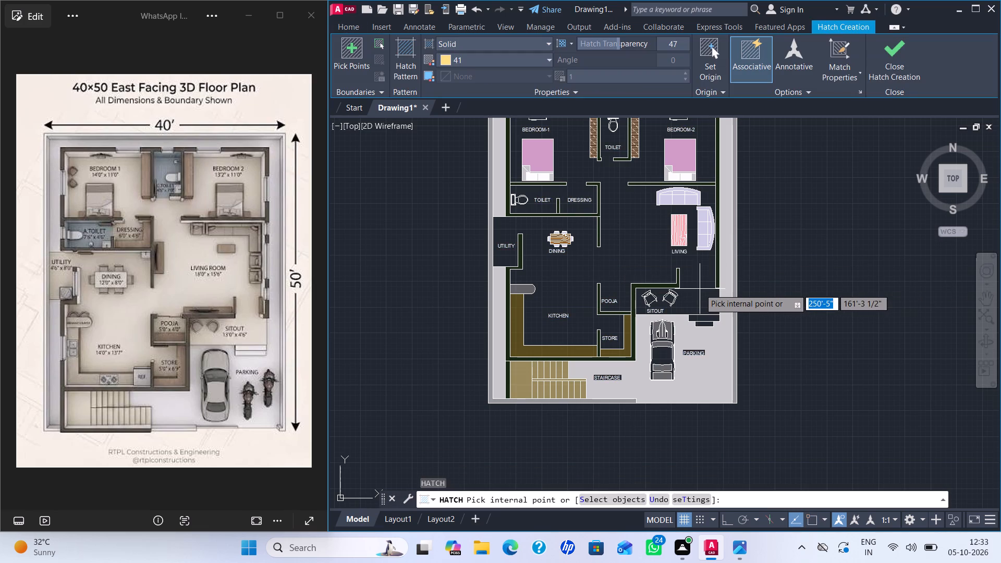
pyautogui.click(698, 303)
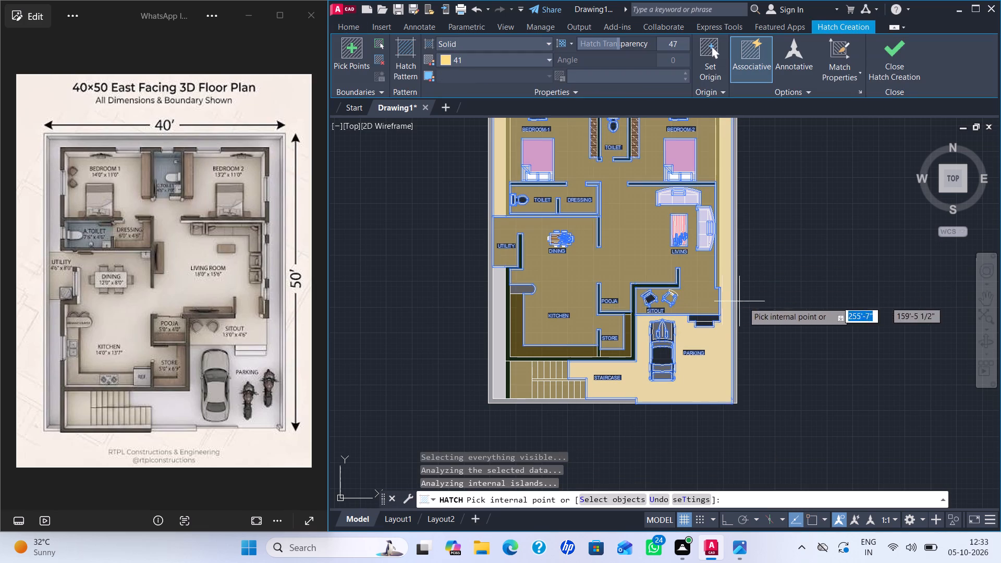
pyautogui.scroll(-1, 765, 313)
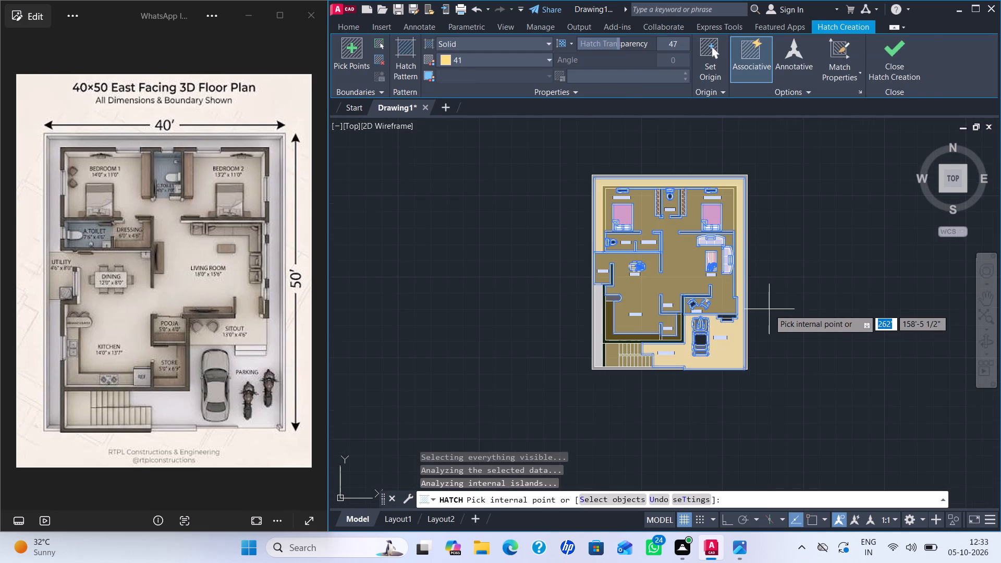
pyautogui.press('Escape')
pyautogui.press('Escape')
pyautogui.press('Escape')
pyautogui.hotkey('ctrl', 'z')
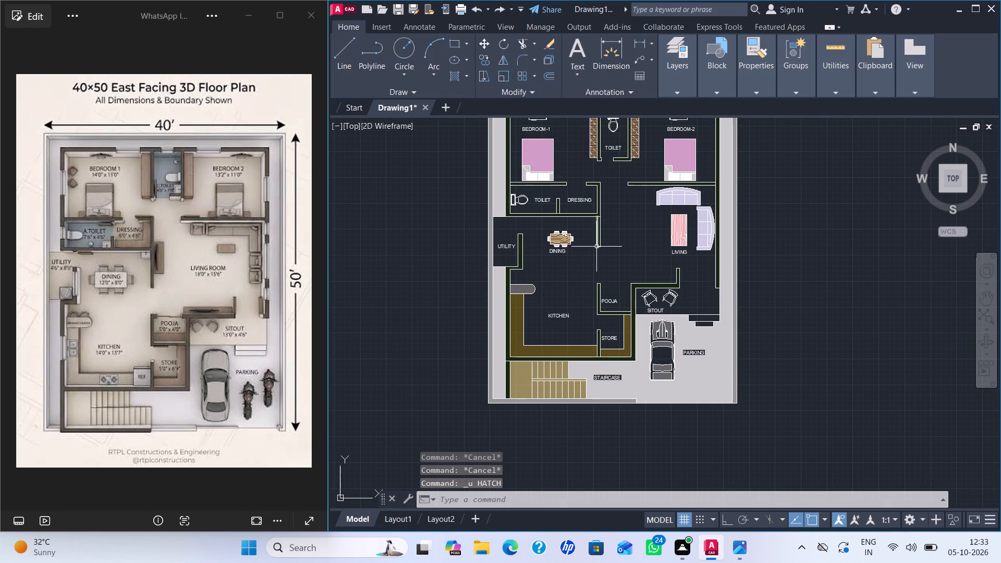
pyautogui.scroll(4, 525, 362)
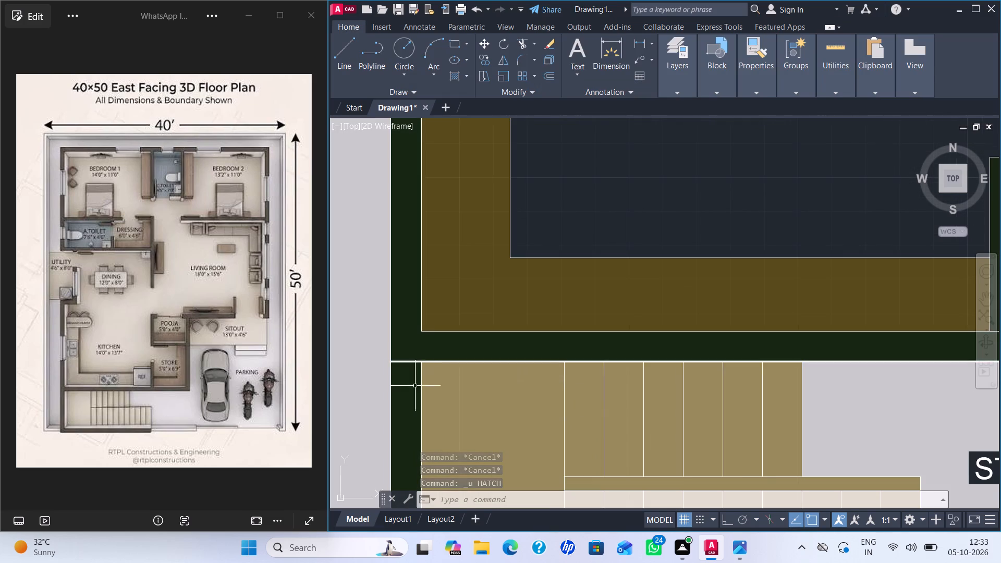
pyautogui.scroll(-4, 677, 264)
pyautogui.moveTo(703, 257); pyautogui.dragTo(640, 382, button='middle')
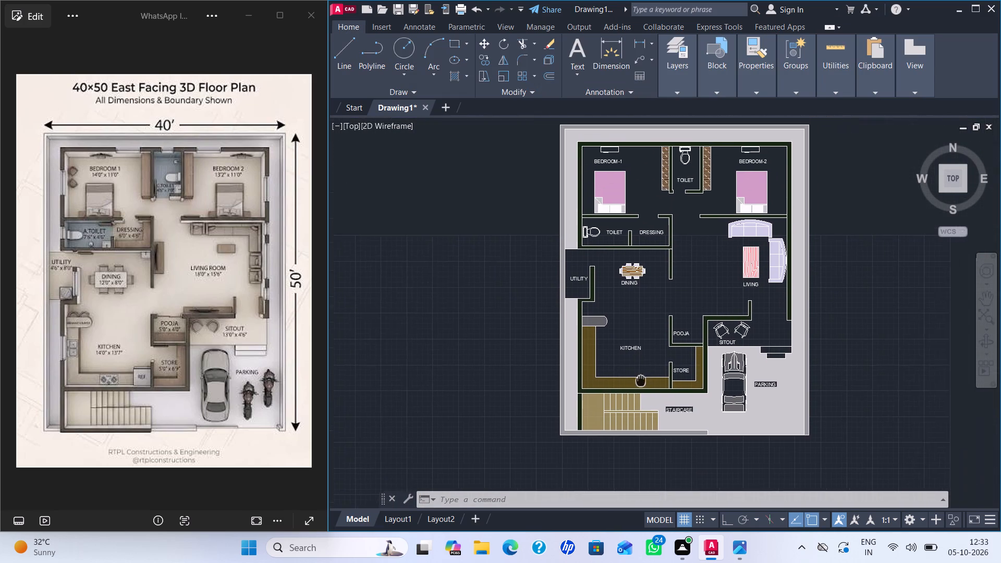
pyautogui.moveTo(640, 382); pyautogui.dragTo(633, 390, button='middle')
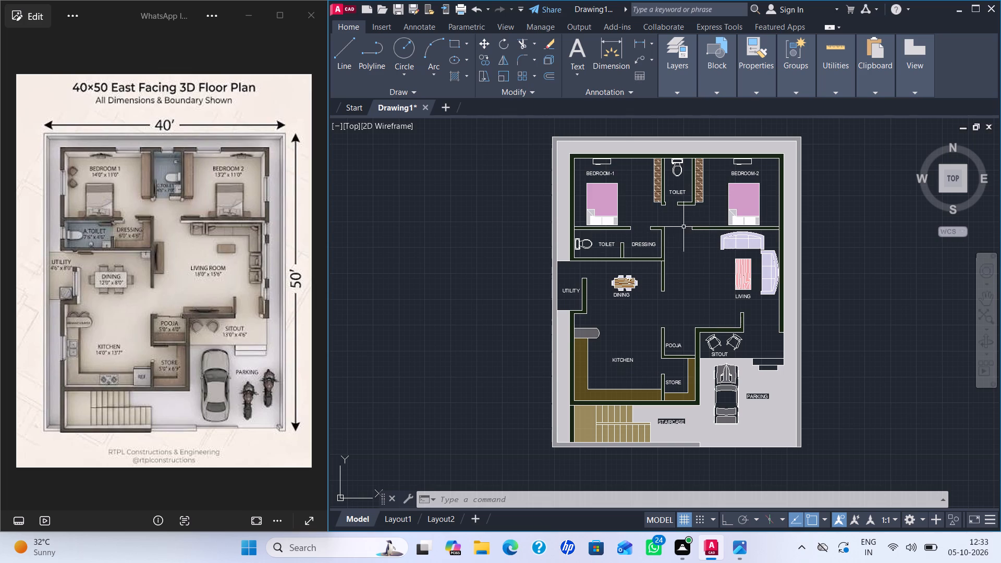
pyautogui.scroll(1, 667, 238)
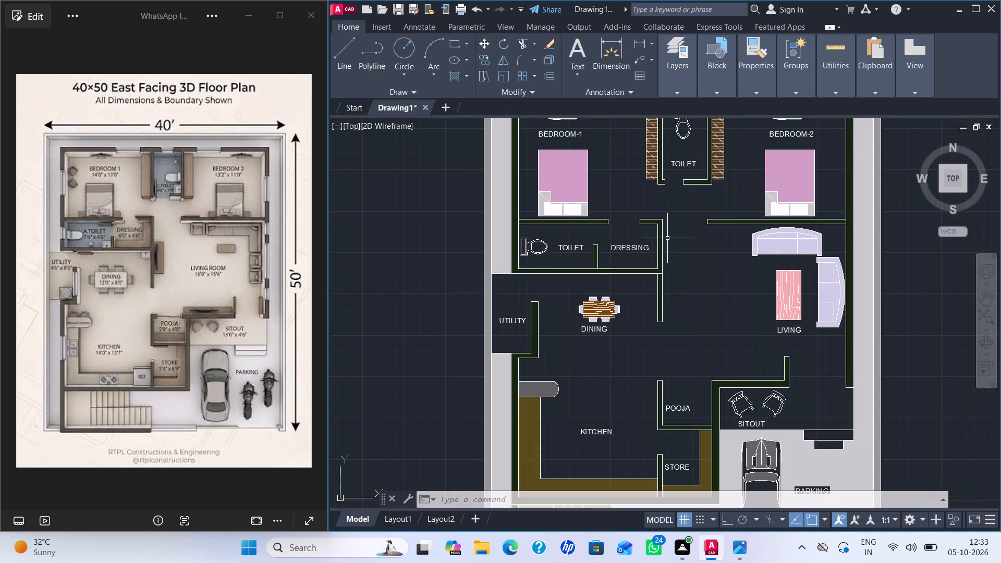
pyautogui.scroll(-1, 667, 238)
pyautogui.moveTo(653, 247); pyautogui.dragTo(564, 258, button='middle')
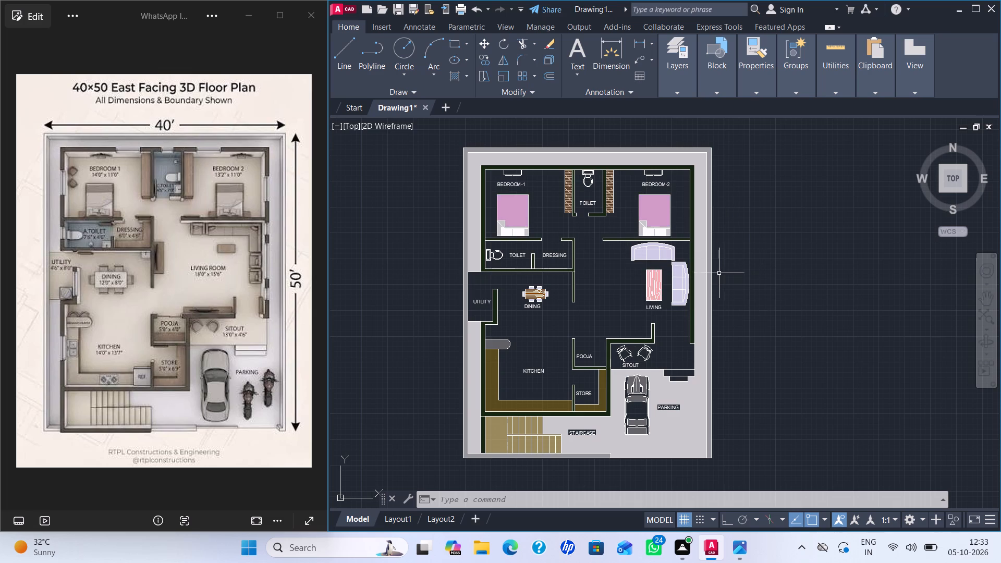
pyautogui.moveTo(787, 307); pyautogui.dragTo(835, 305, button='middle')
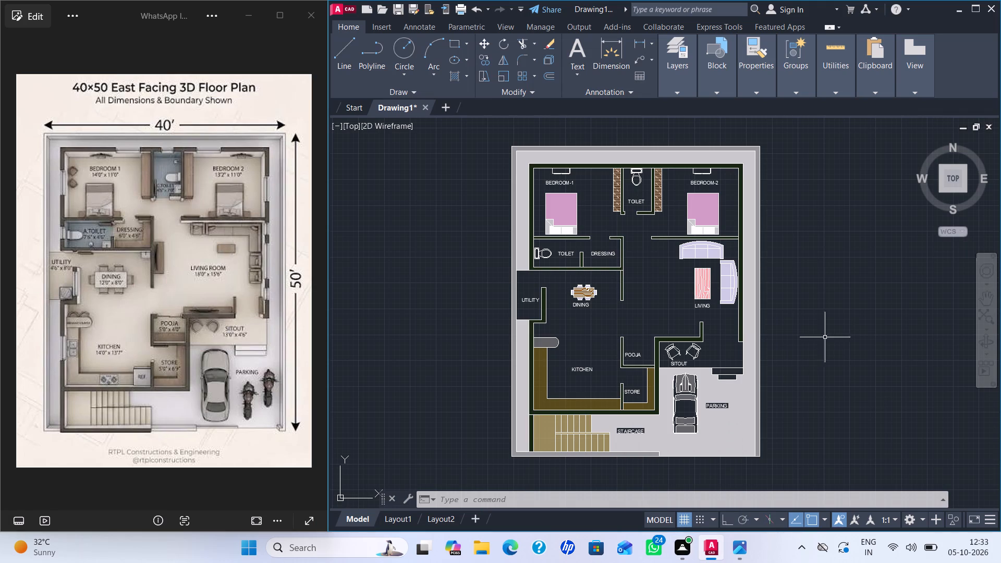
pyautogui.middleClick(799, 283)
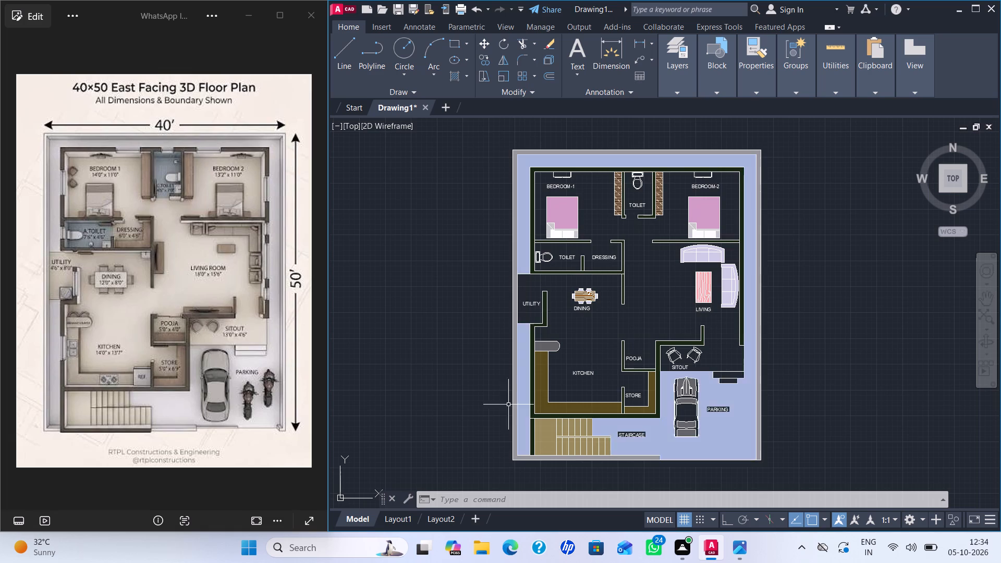
# Examine how the floor plan looks on the Layout1 sheet, and return to model space.
pyautogui.rightClick(387, 520)
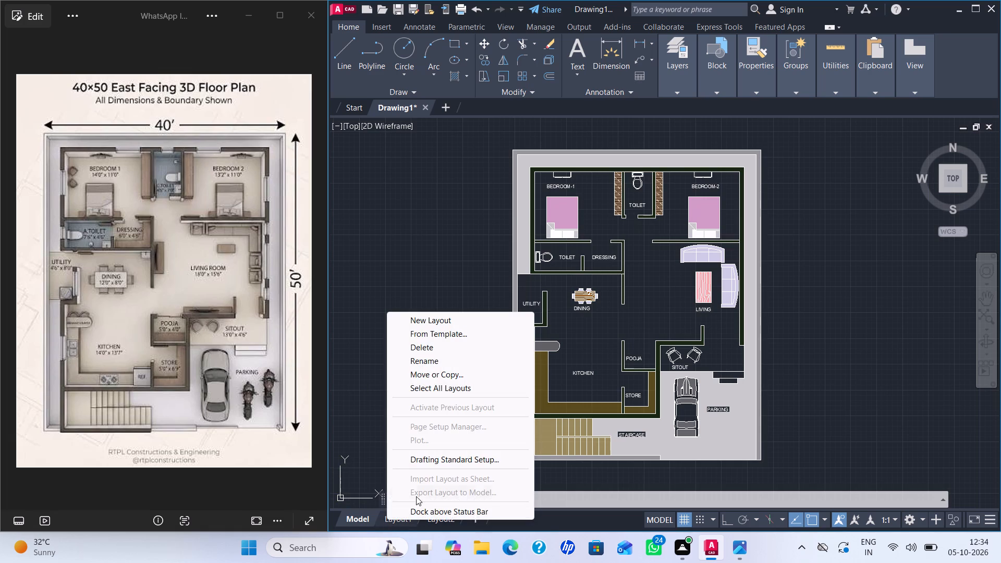
pyautogui.click(390, 520)
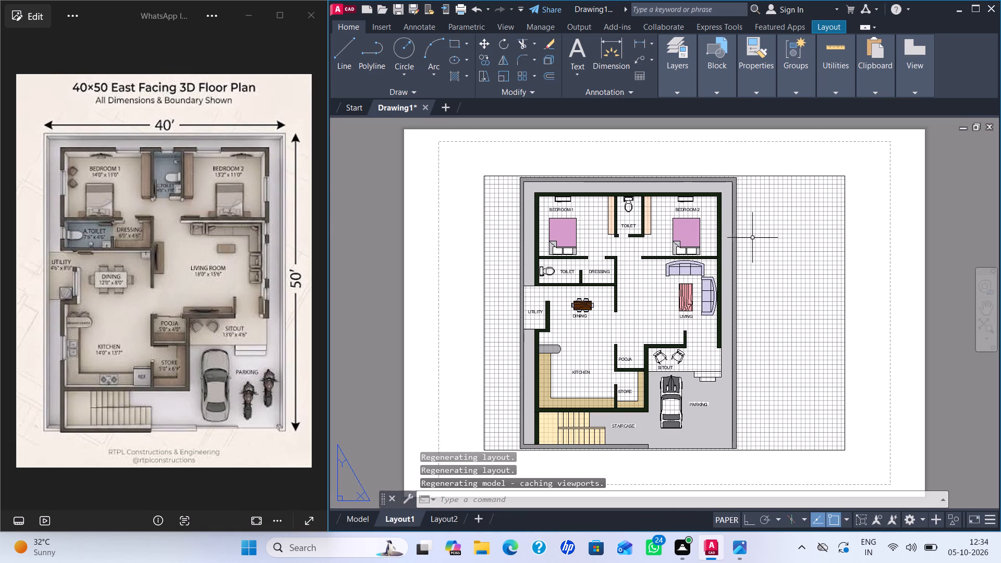
pyautogui.moveTo(752, 238); pyautogui.dragTo(746, 238, button='middle')
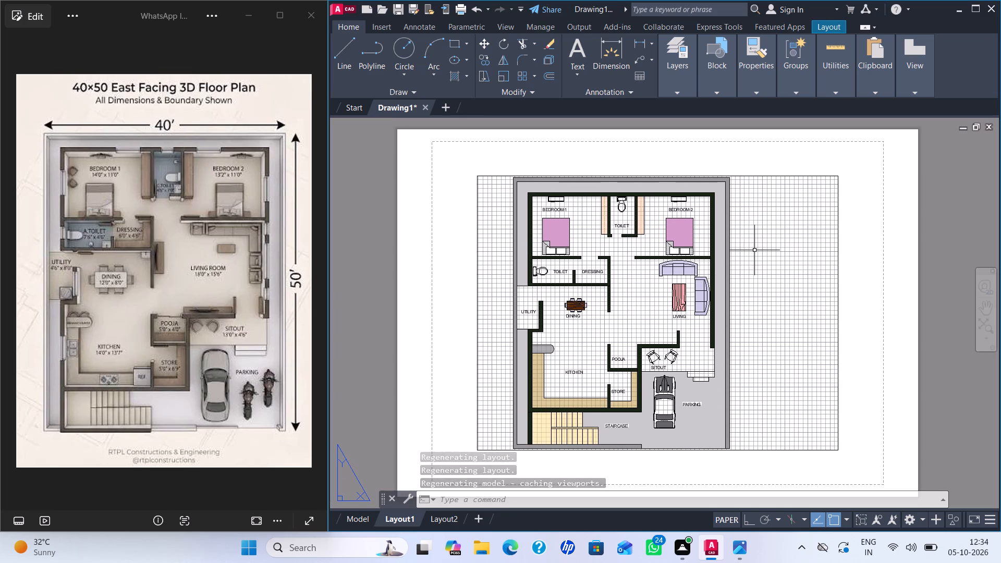
pyautogui.scroll(3, 683, 250)
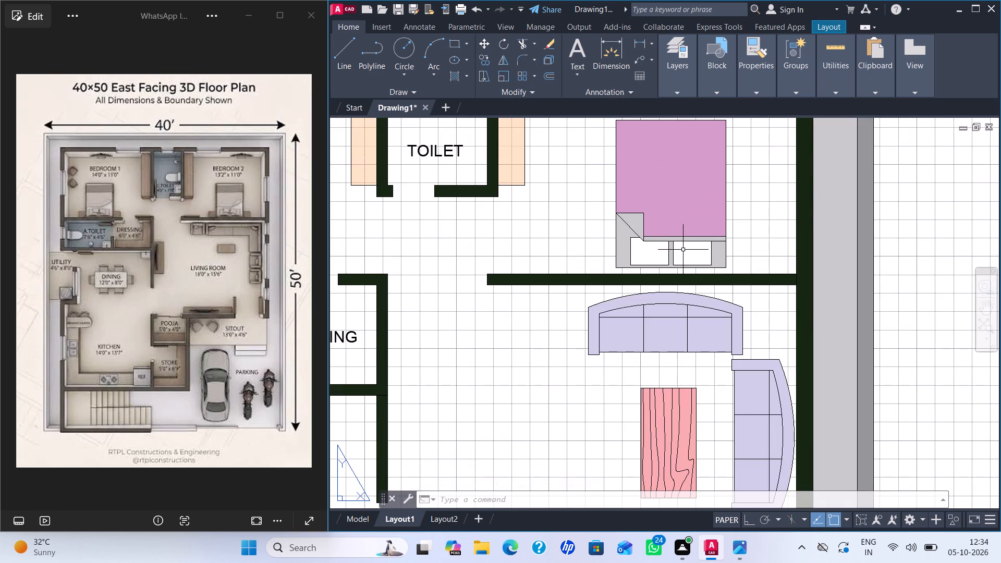
pyautogui.scroll(-3, 683, 250)
pyautogui.scroll(2, 683, 250)
pyautogui.scroll(-2, 683, 250)
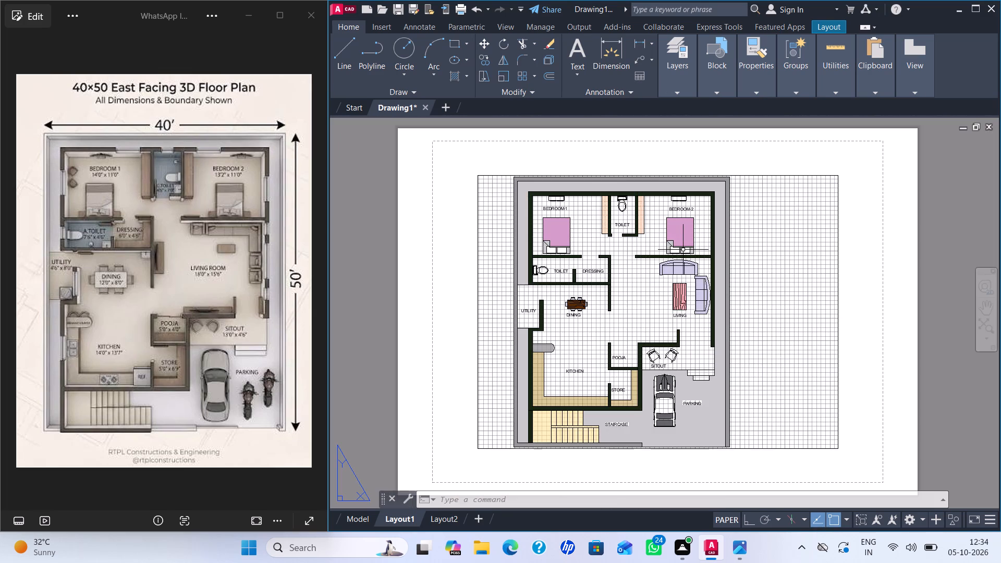
pyautogui.scroll(1, 683, 250)
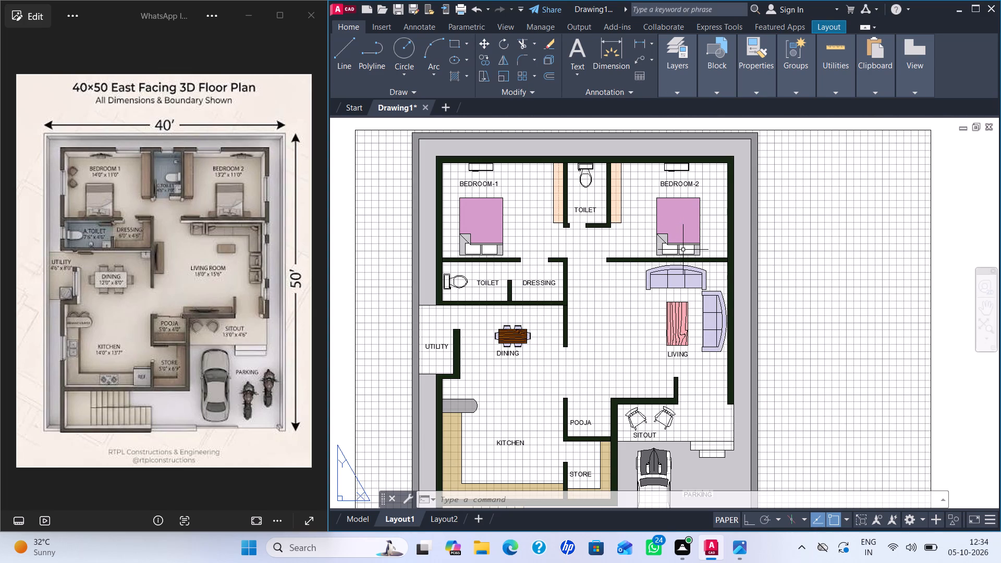
pyautogui.scroll(-1, 683, 250)
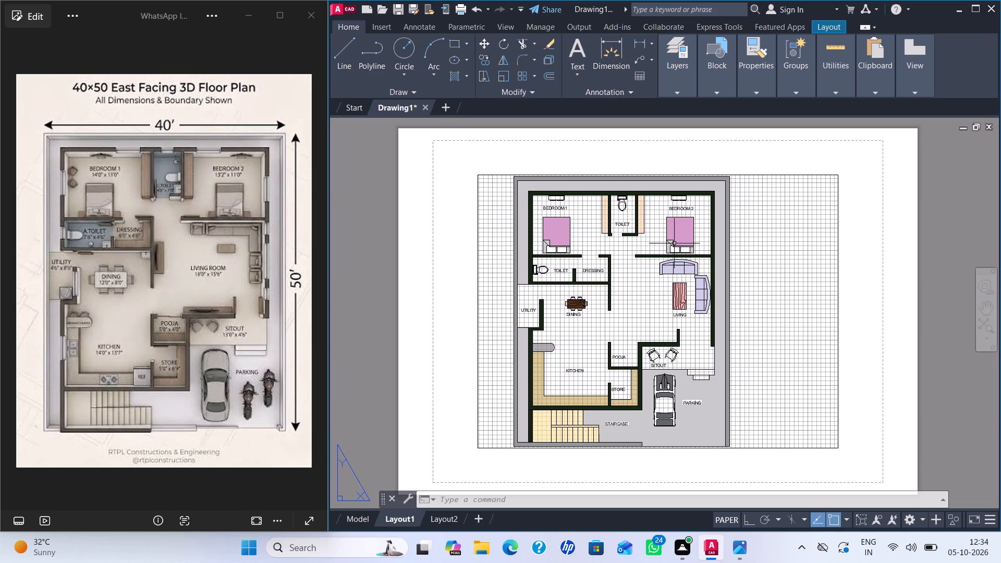
pyautogui.click(353, 517)
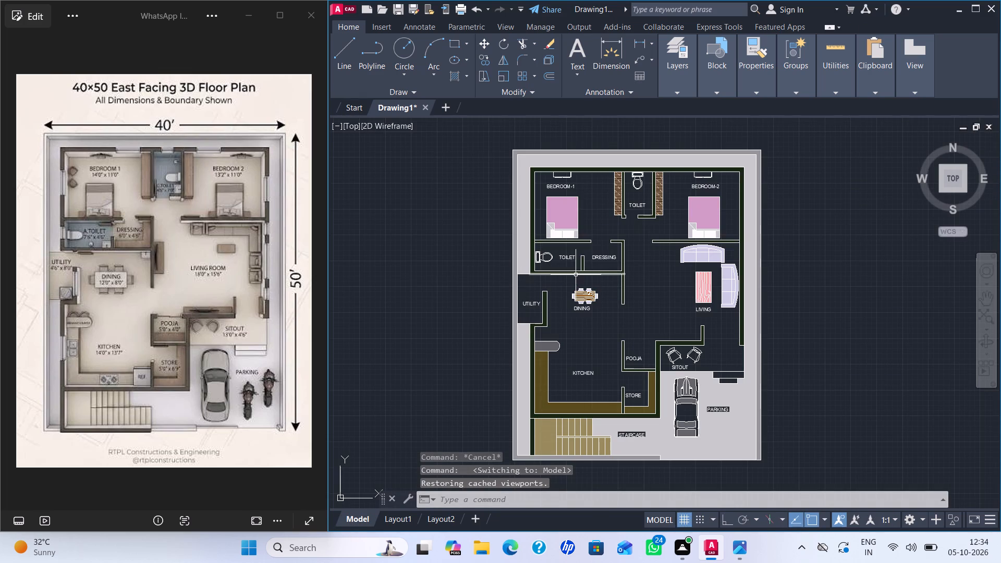
# Start a new hatch and set it to the ANGLE pattern with ByLayer colour.
pyautogui.scroll(2, 576, 275)
pyautogui.press('h')
pyautogui.press('Return')
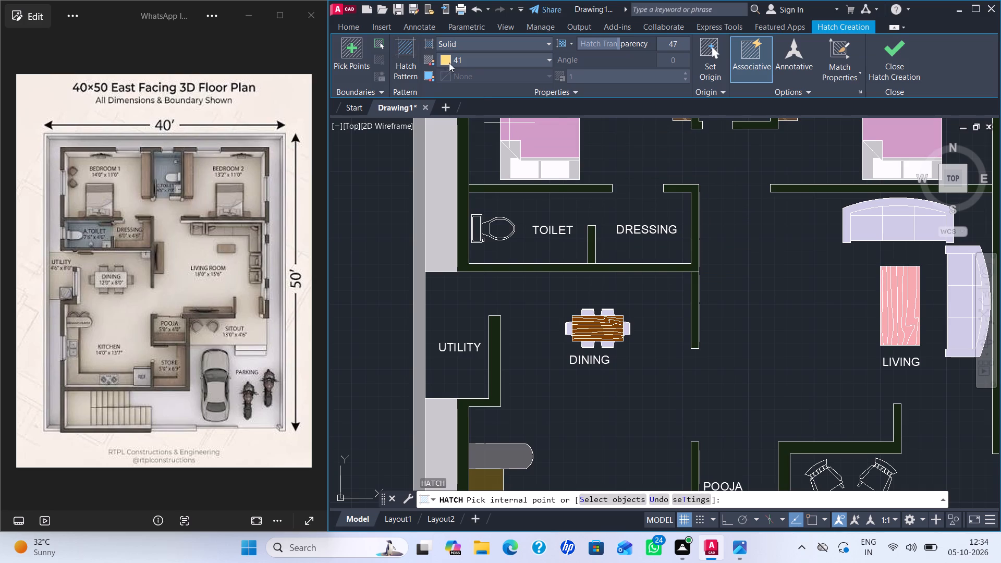
pyautogui.click(449, 60)
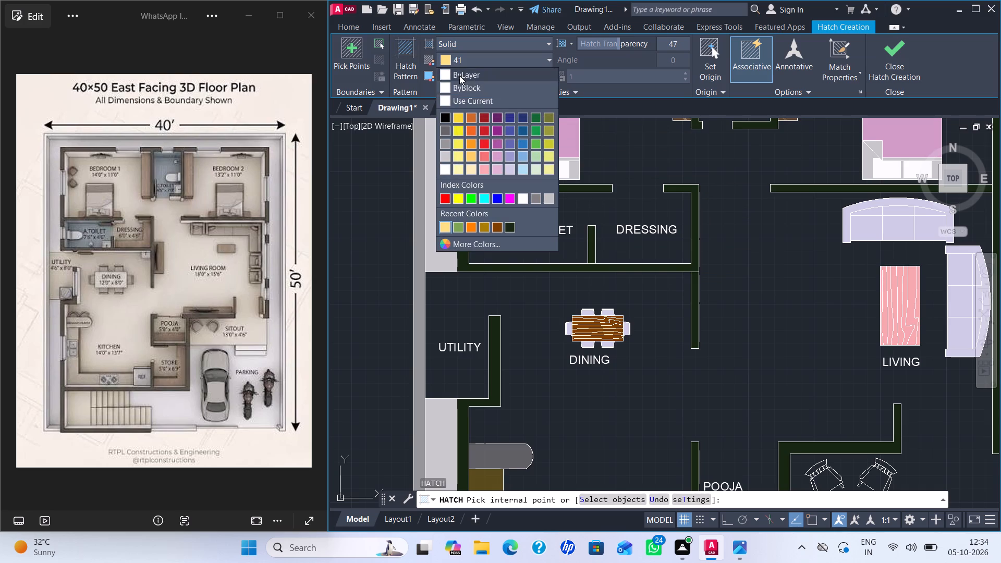
pyautogui.click(459, 76)
pyautogui.click(408, 65)
pyautogui.scroll(4, 433, 116)
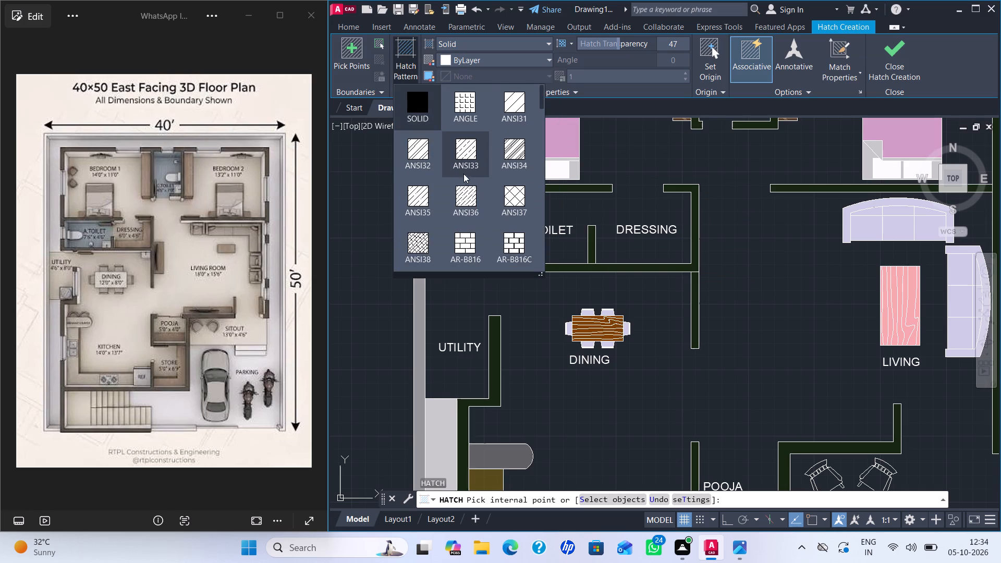
pyautogui.click(458, 96)
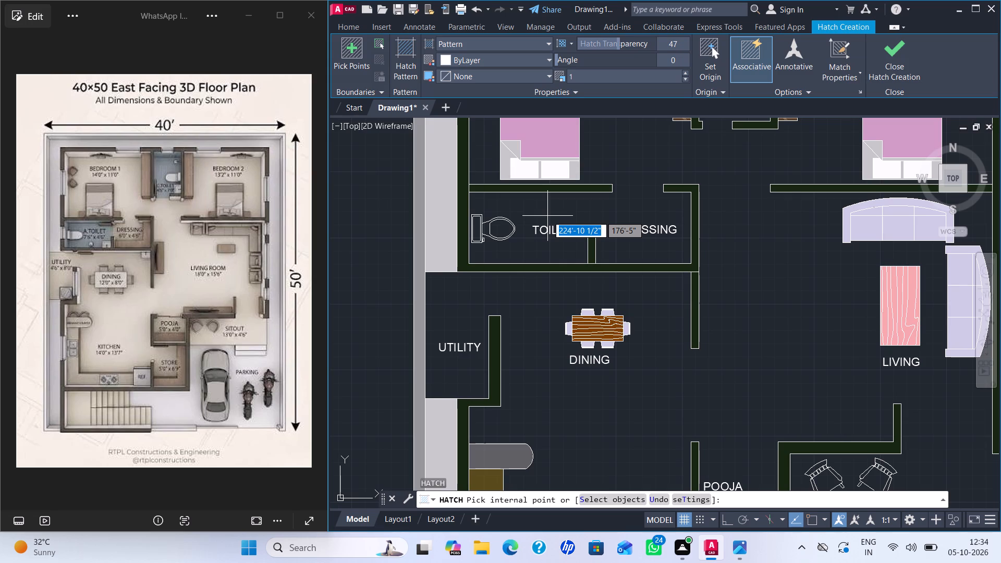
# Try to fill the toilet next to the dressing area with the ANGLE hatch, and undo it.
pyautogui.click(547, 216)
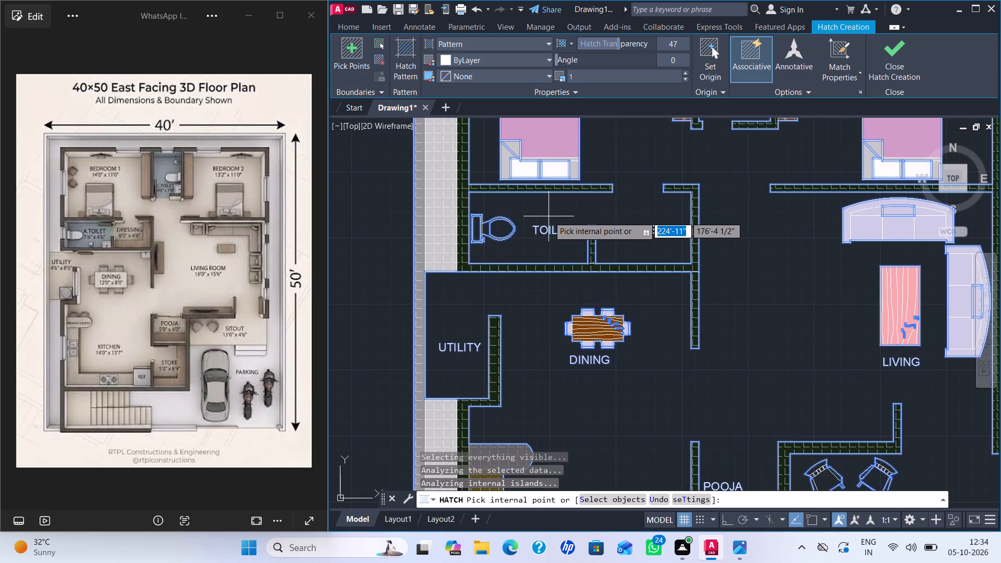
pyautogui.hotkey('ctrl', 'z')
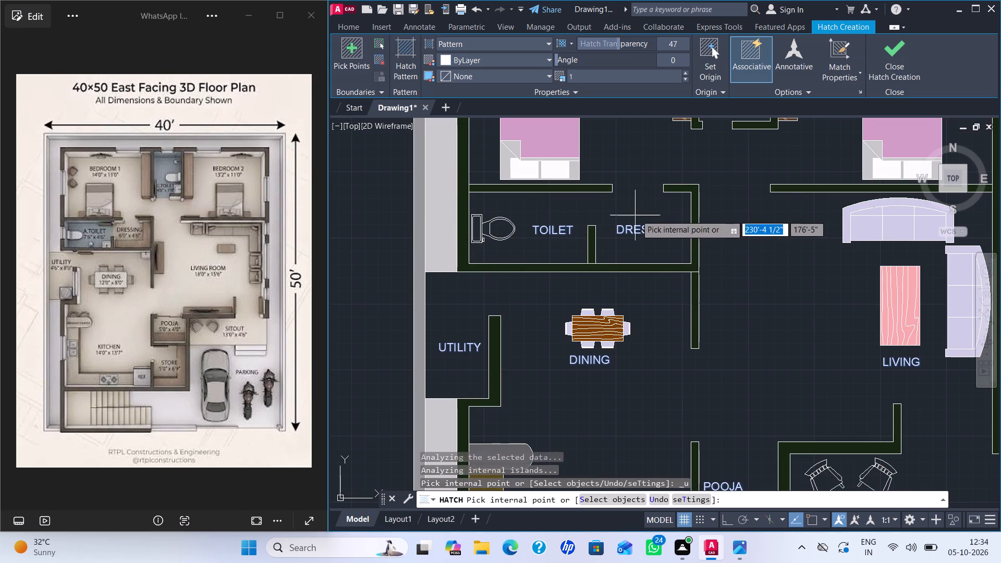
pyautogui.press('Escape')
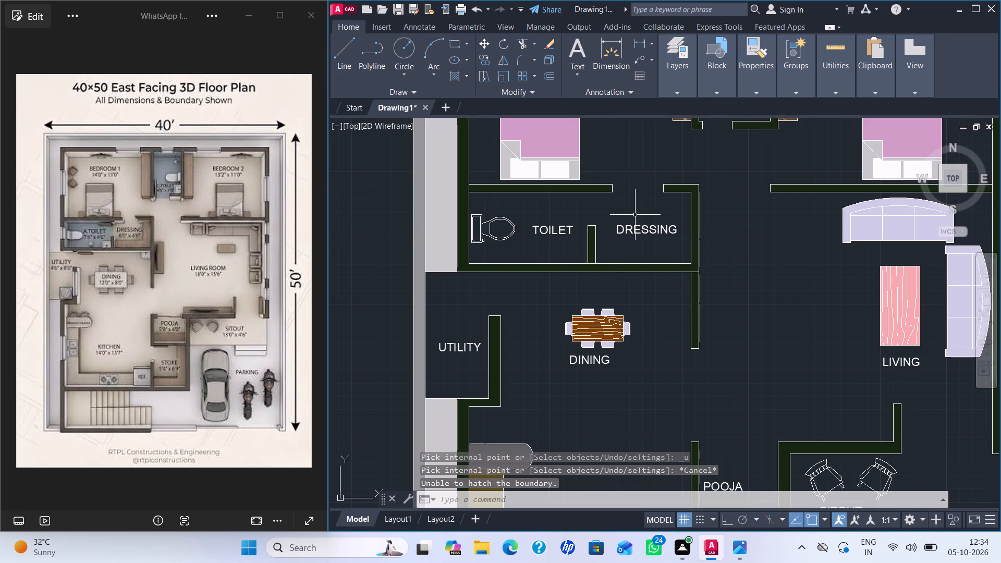
# Close the door opening above the dressing area with two 3'-2 1/2" lines along the inner and outer wall faces.
pyautogui.press('l')
pyautogui.press('Return')
pyautogui.scroll(2, 635, 215)
pyautogui.moveTo(575, 156); pyautogui.dragTo(587, 161)
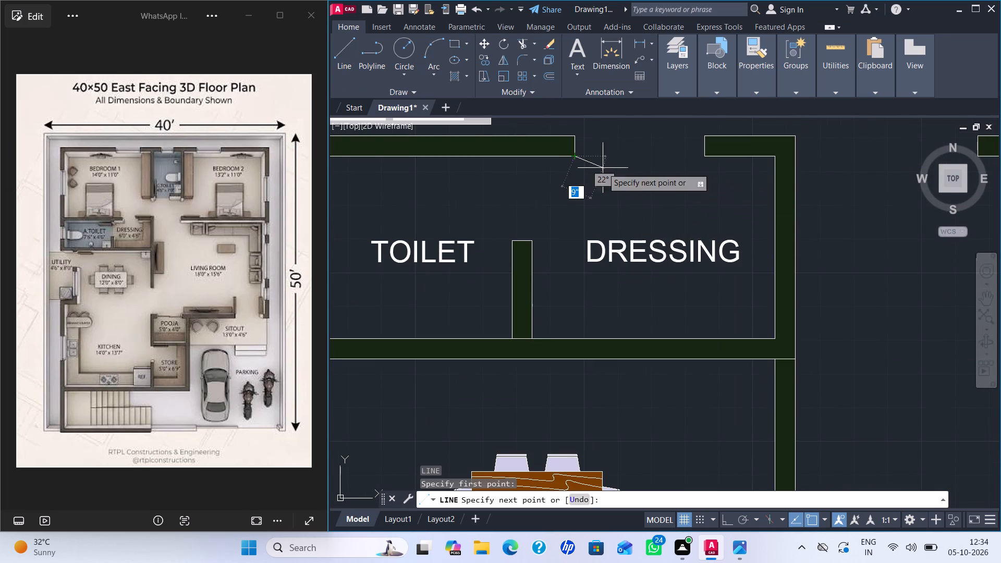
pyautogui.click(706, 155)
pyautogui.press('space')
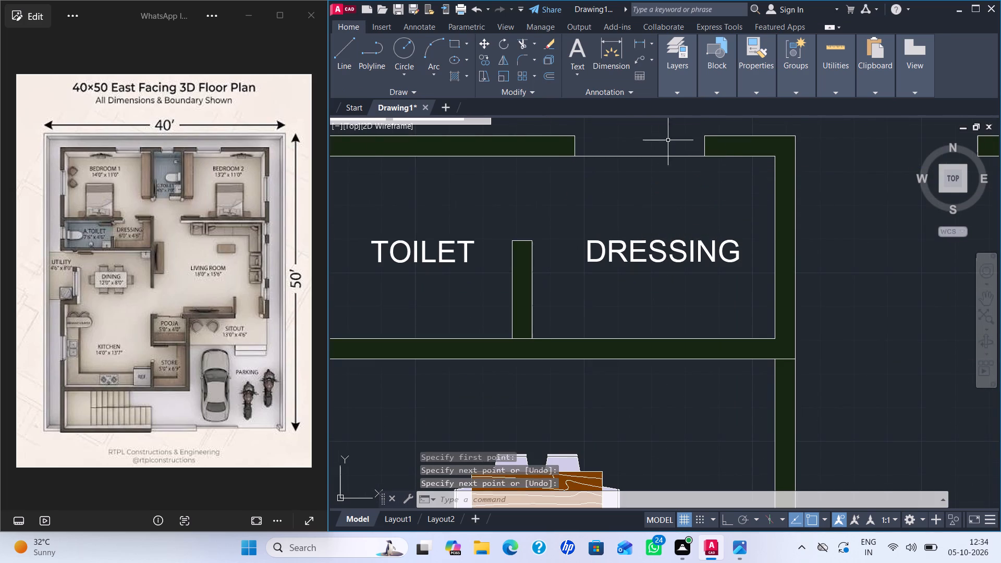
pyautogui.press('space')
pyautogui.moveTo(573, 135); pyautogui.dragTo(597, 141)
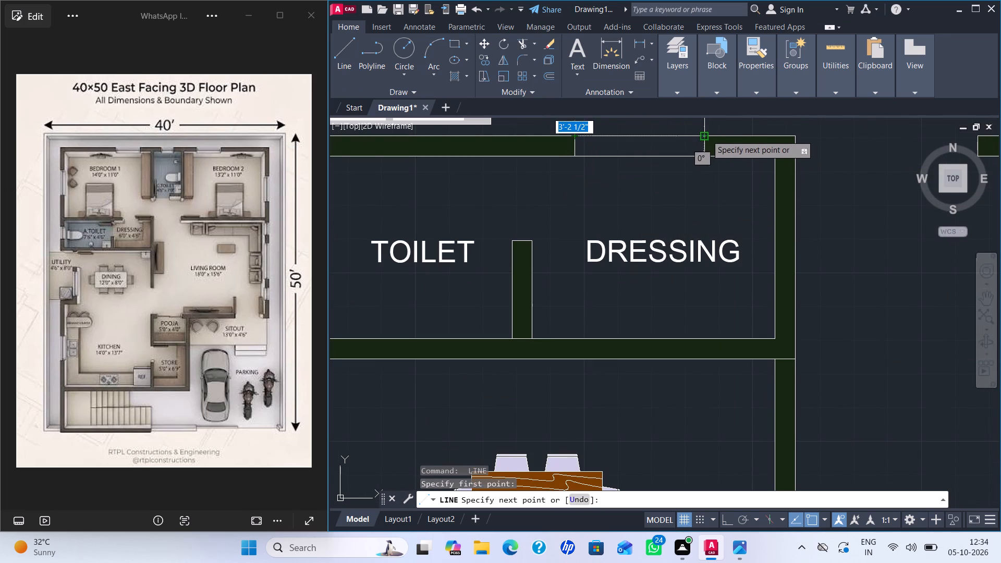
pyautogui.click(706, 135)
pyautogui.press('space')
# Hatch the combined toilet and dressing floor with the ANGLE pattern at a scale of 1.8.
pyautogui.press('h')
pyautogui.press('Return')
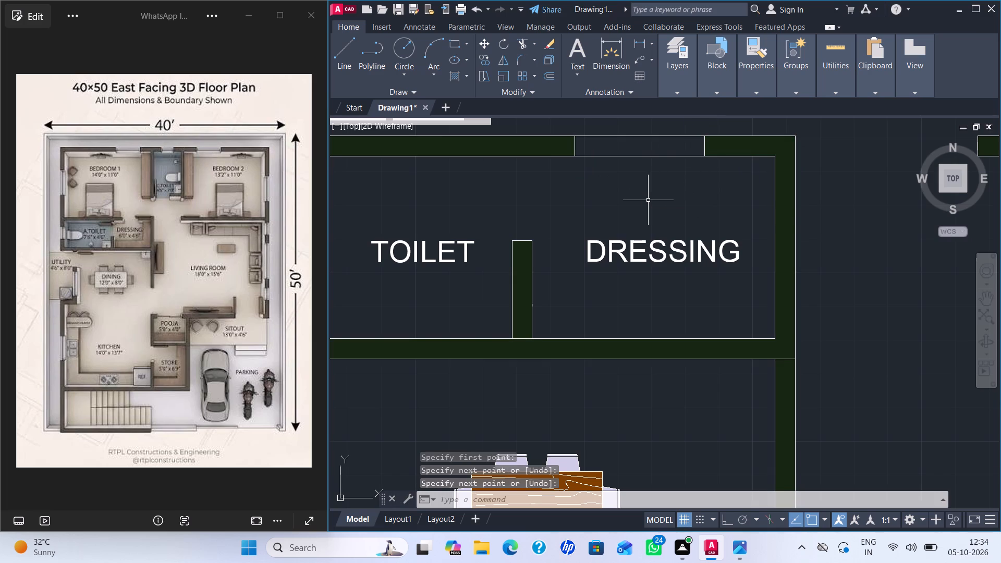
pyautogui.click(643, 198)
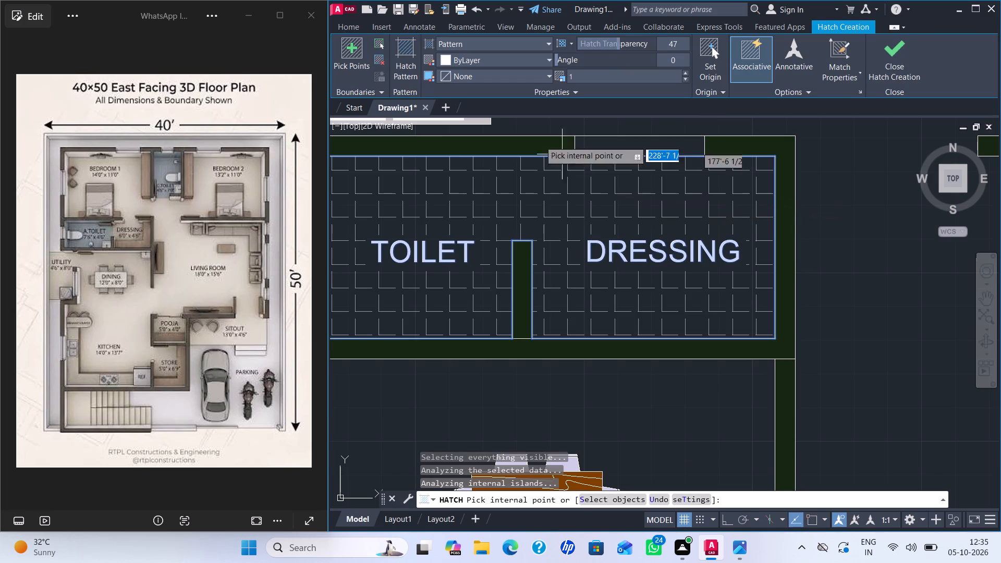
pyautogui.tripleClick(685, 72)
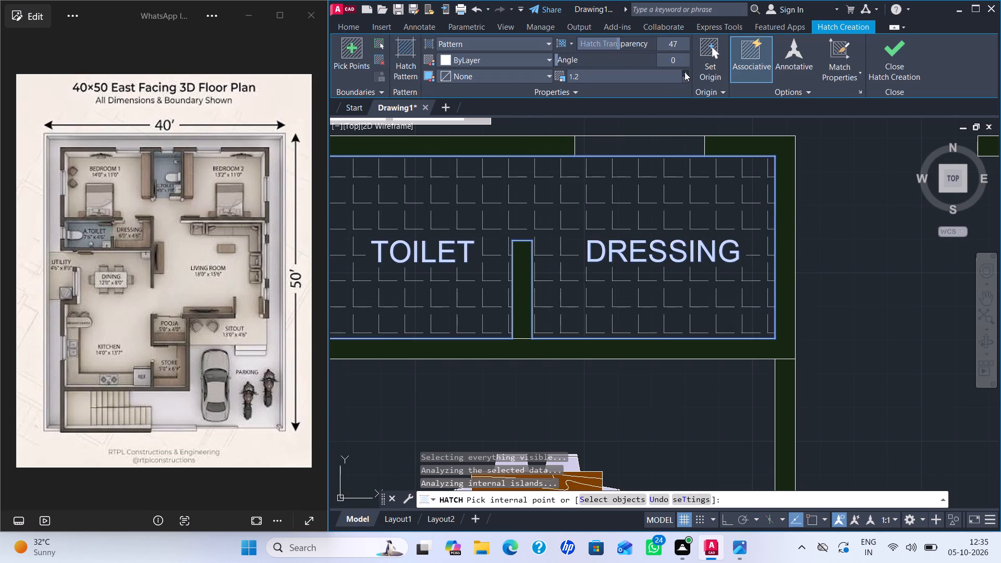
pyautogui.tripleClick(685, 72)
pyautogui.click(685, 72)
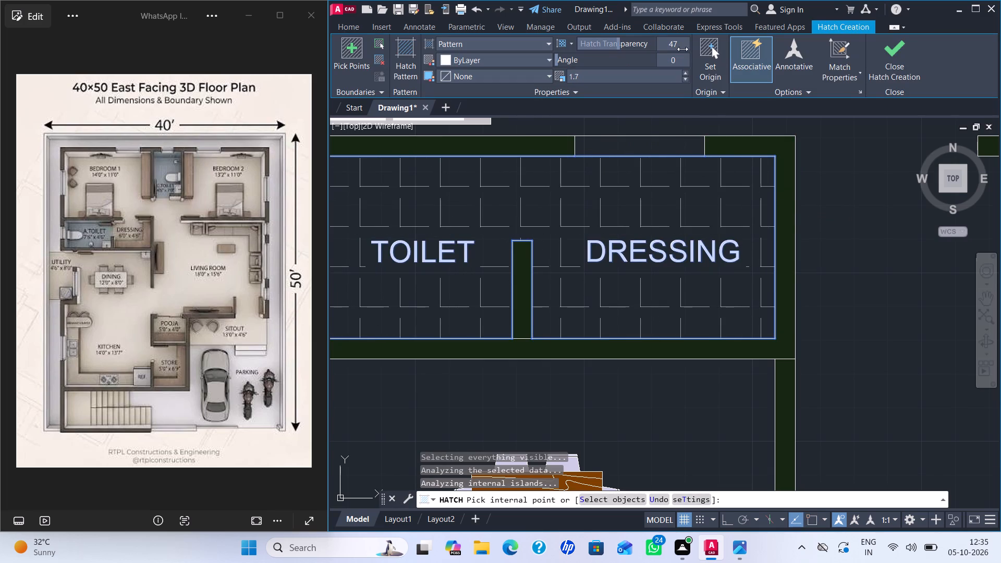
pyautogui.press('Return')
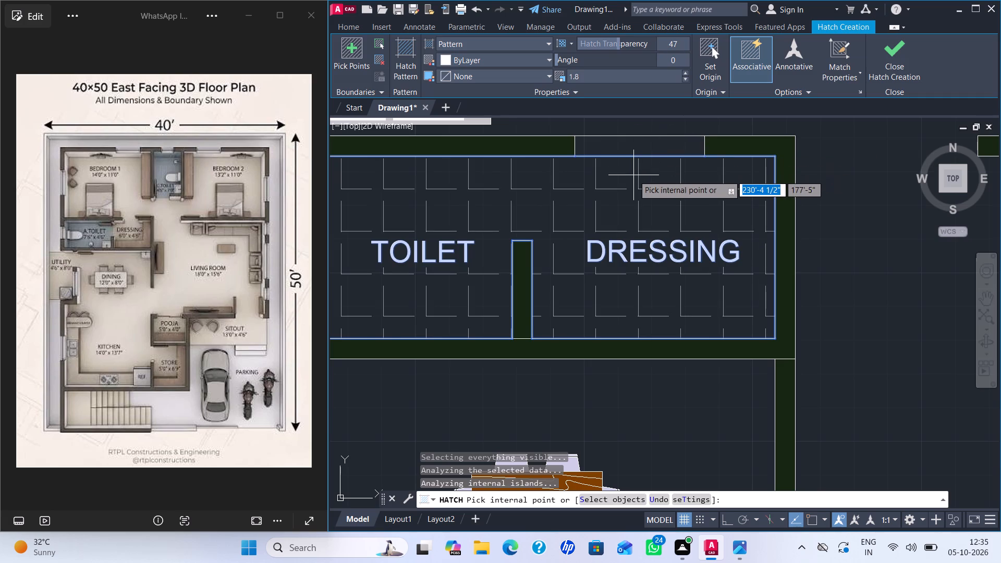
pyautogui.press('Escape')
pyautogui.press('Escape')
# Trim away the two lines closing the door opening above the dressing area.
pyautogui.write('TR')
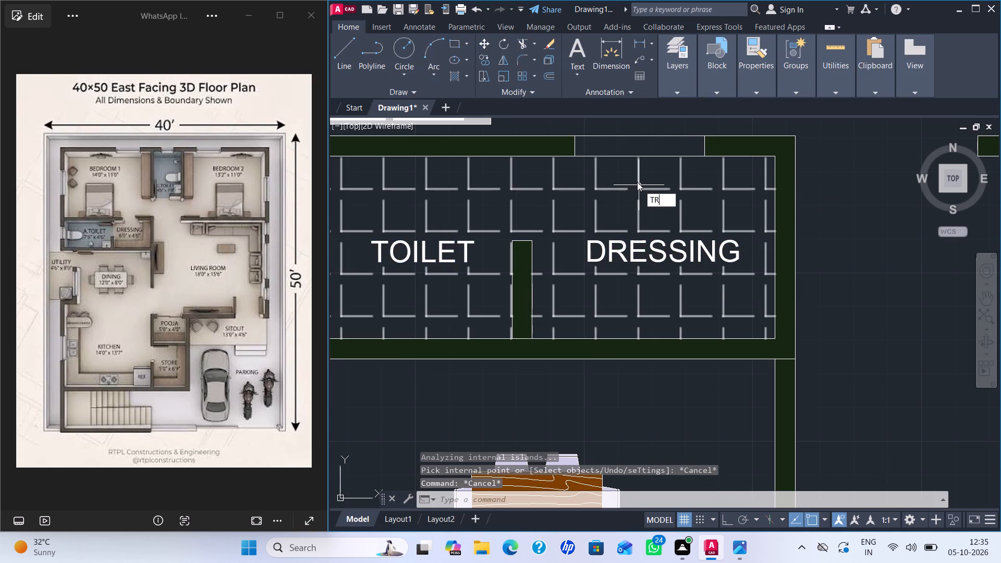
pyautogui.press('Return')
pyautogui.click(635, 136)
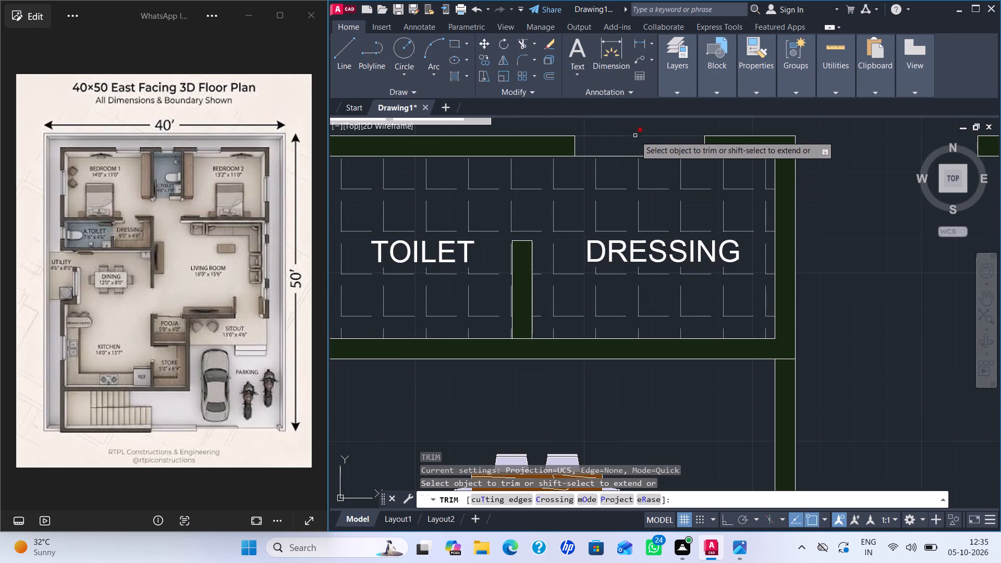
pyautogui.click(628, 155)
pyautogui.scroll(-2, 775, 236)
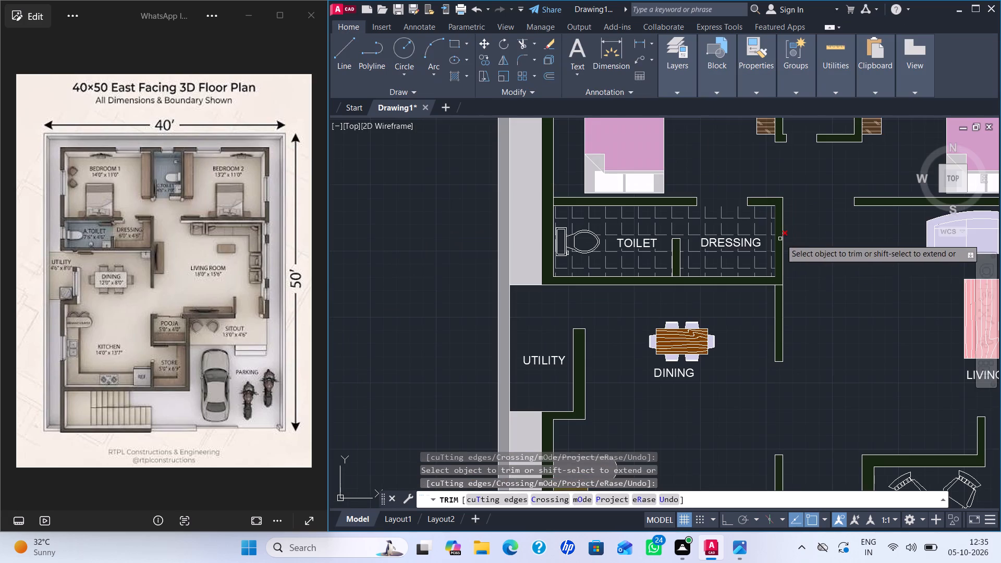
pyautogui.press('Escape')
pyautogui.press('Escape')
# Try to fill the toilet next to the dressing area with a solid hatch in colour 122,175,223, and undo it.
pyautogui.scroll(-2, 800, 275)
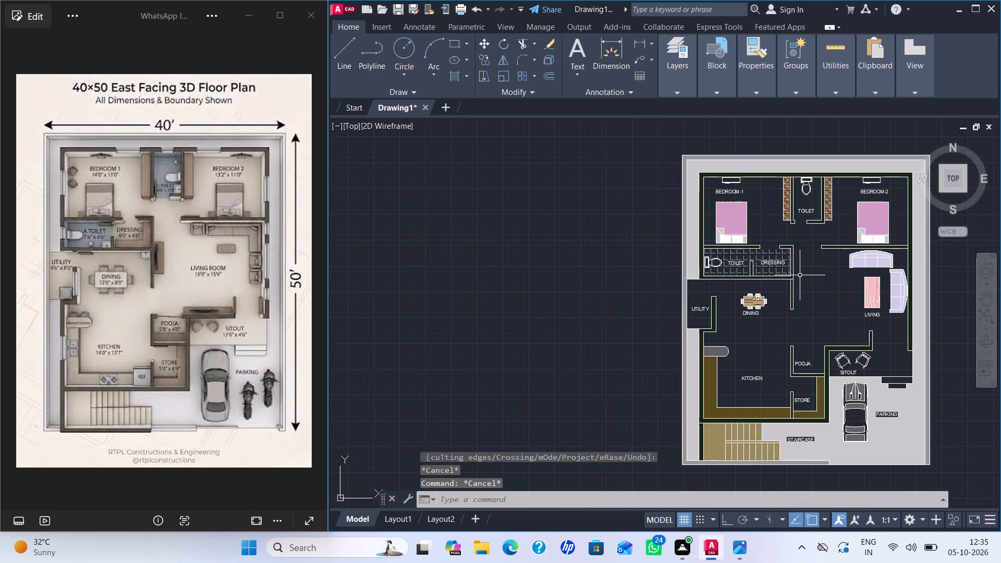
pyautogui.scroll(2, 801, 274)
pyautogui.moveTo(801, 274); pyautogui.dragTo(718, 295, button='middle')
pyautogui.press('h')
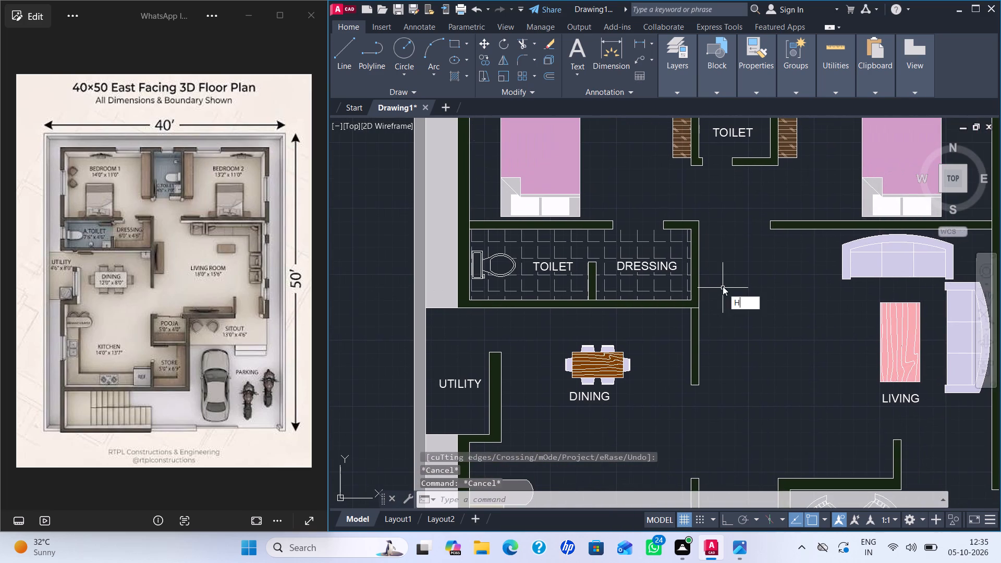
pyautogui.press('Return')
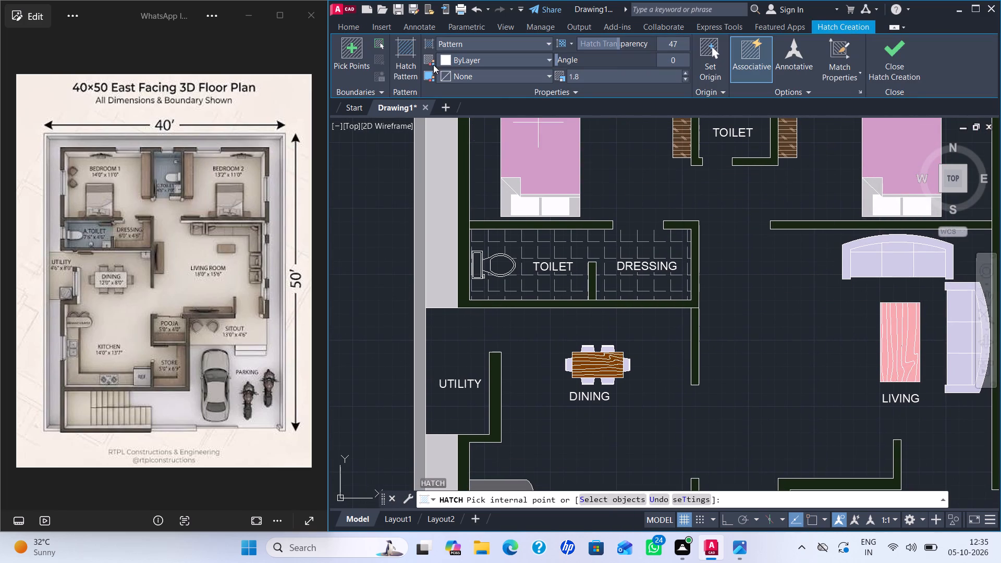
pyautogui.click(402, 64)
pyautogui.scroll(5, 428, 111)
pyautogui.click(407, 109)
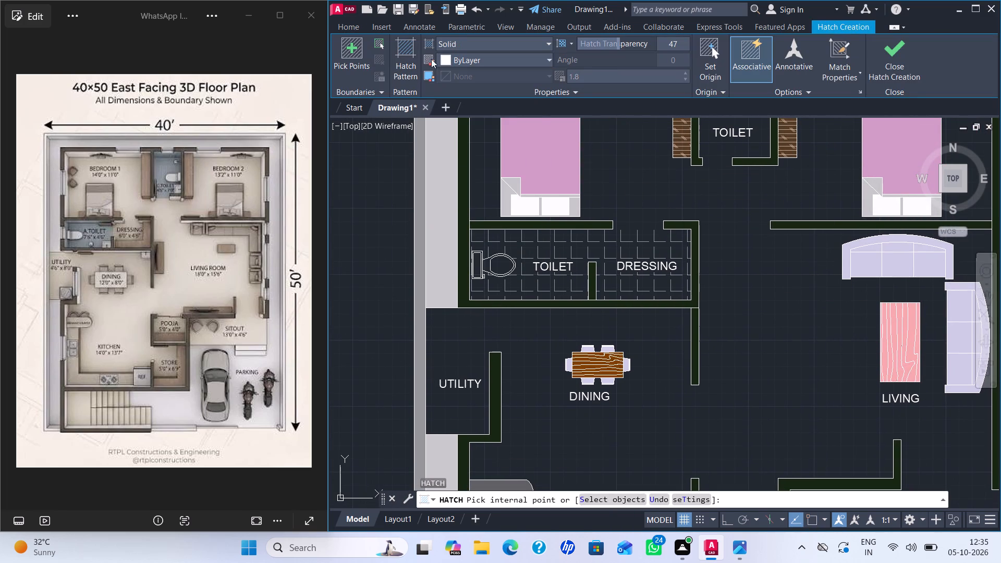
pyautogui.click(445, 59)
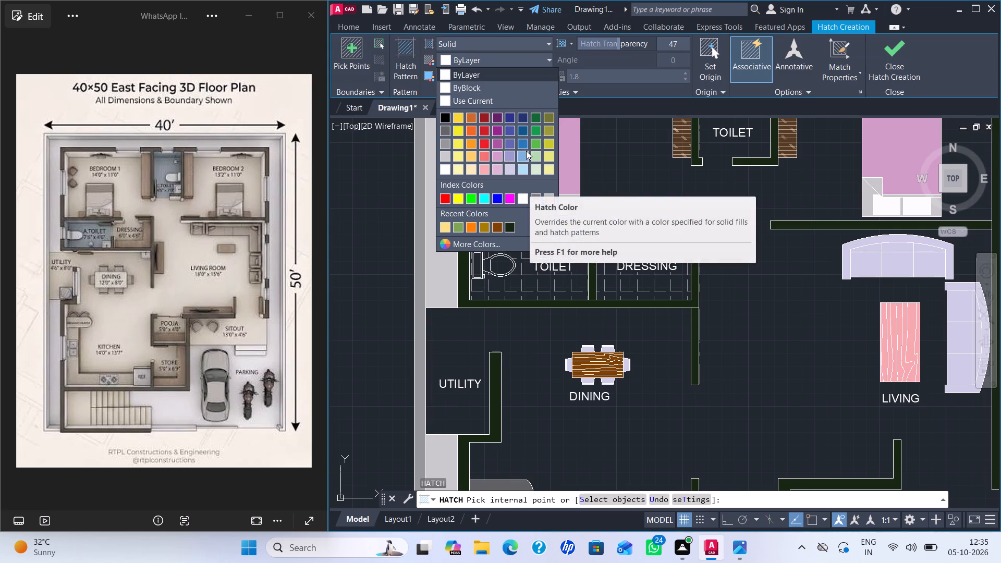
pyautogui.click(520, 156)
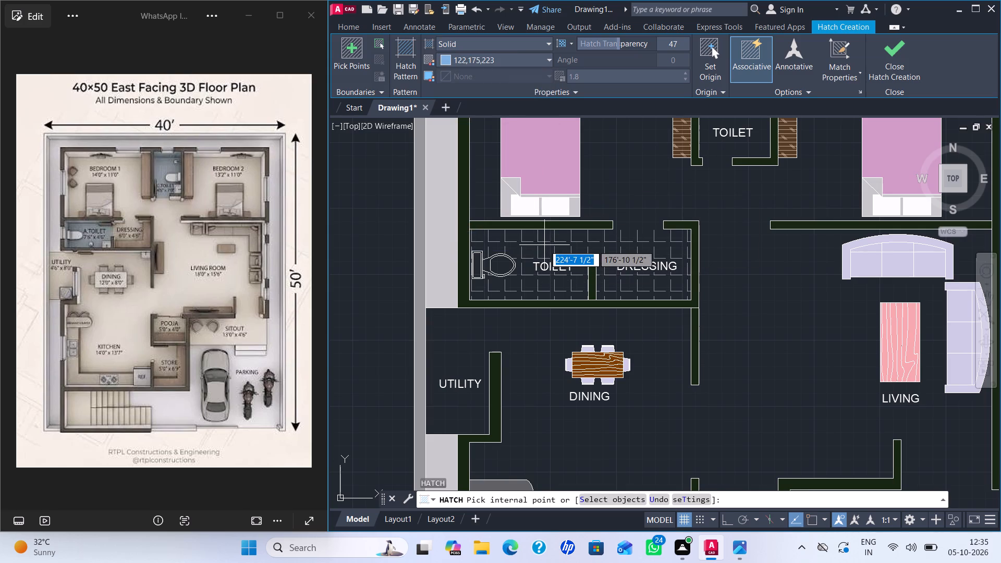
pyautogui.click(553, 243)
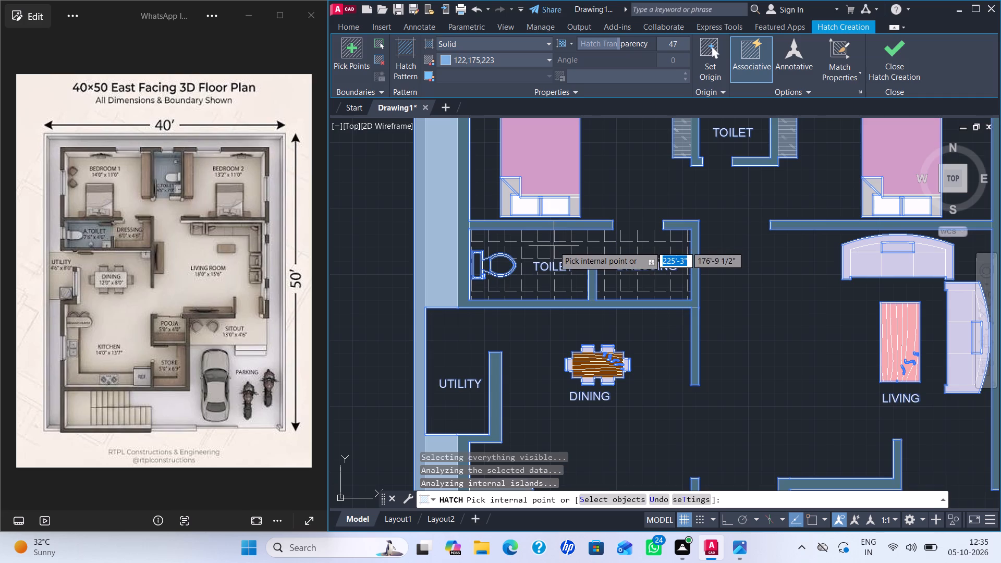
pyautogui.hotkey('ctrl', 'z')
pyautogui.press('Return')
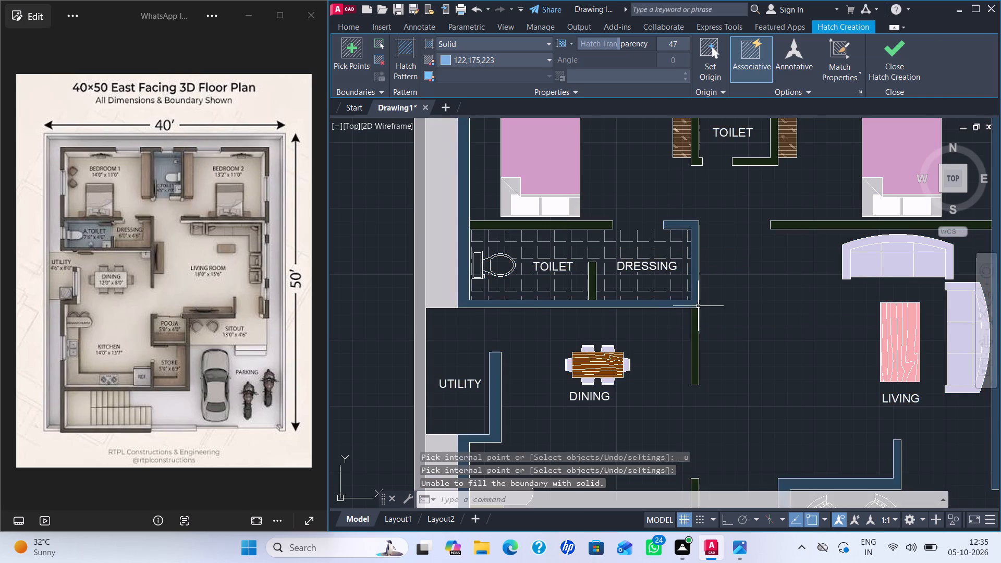
# Examine how the hatched floor plan looks on the Layout1 sheet.
pyautogui.scroll(-2, 713, 306)
pyautogui.moveTo(722, 312); pyautogui.dragTo(631, 267, button='middle')
pyautogui.moveTo(649, 270); pyautogui.dragTo(604, 262, button='middle')
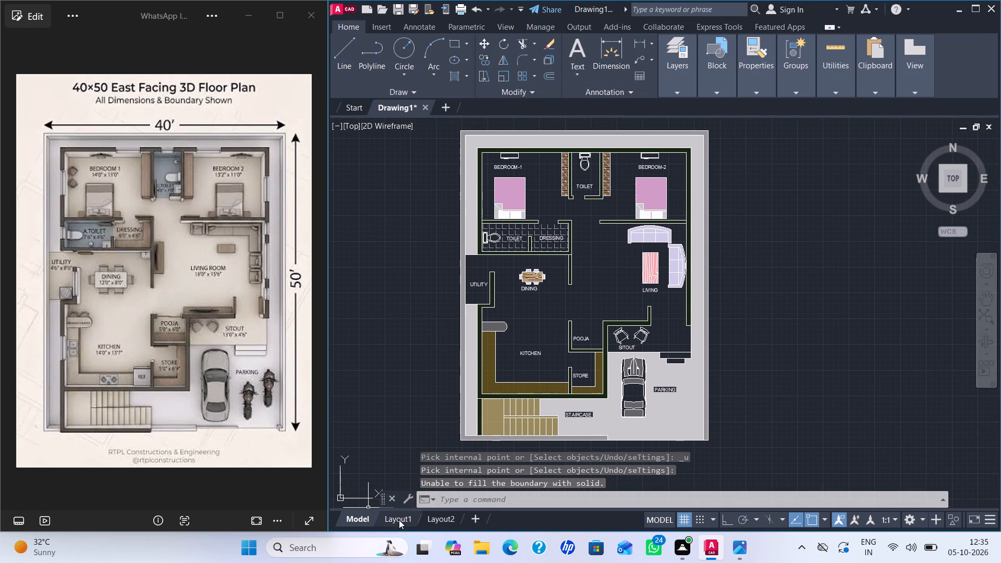
pyautogui.click(399, 520)
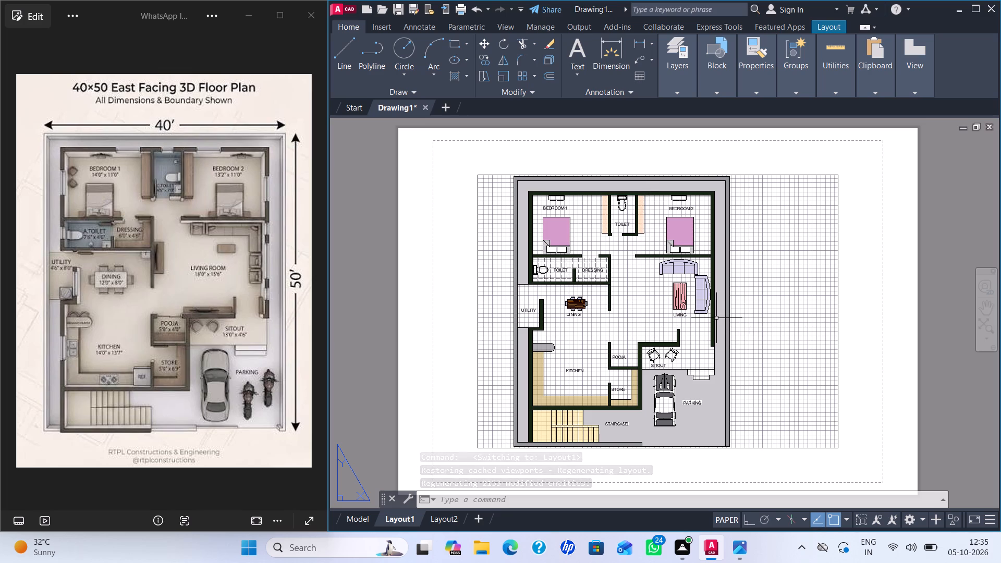
pyautogui.scroll(7, 715, 319)
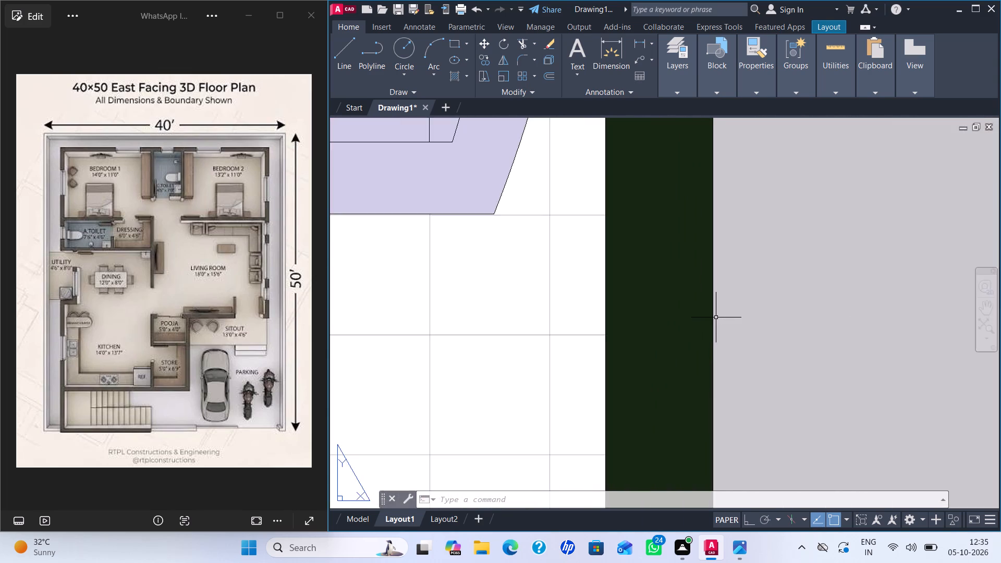
pyautogui.scroll(-8, 716, 317)
pyautogui.scroll(2, 725, 315)
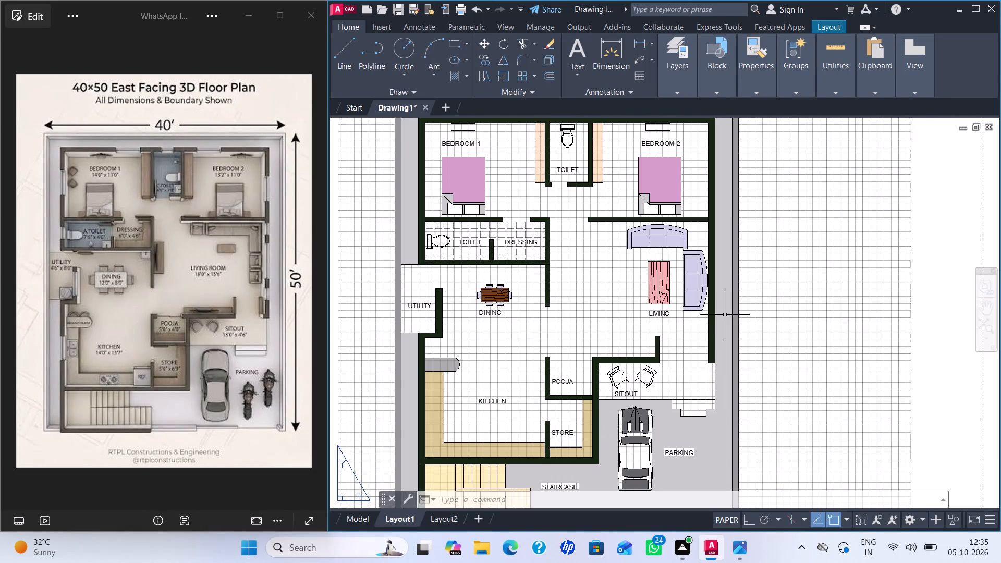
pyautogui.scroll(-1, 746, 316)
pyautogui.moveTo(756, 316); pyautogui.dragTo(726, 319, button='middle')
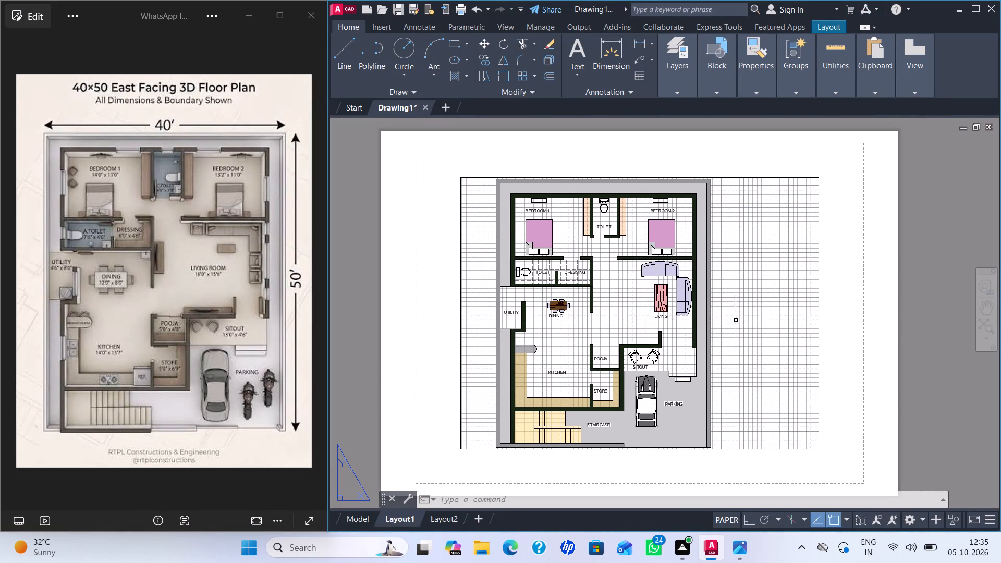
# Open Layout1's page setup for modification and choose DWG To PDF.pc3 as the plotter.
pyautogui.rightClick(740, 313)
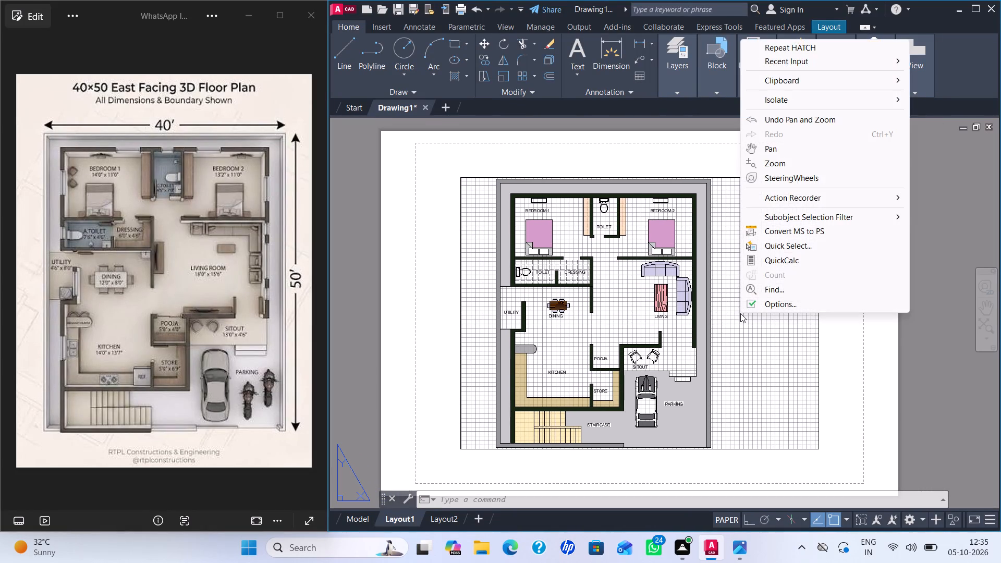
pyautogui.rightClick(402, 519)
pyautogui.click(461, 430)
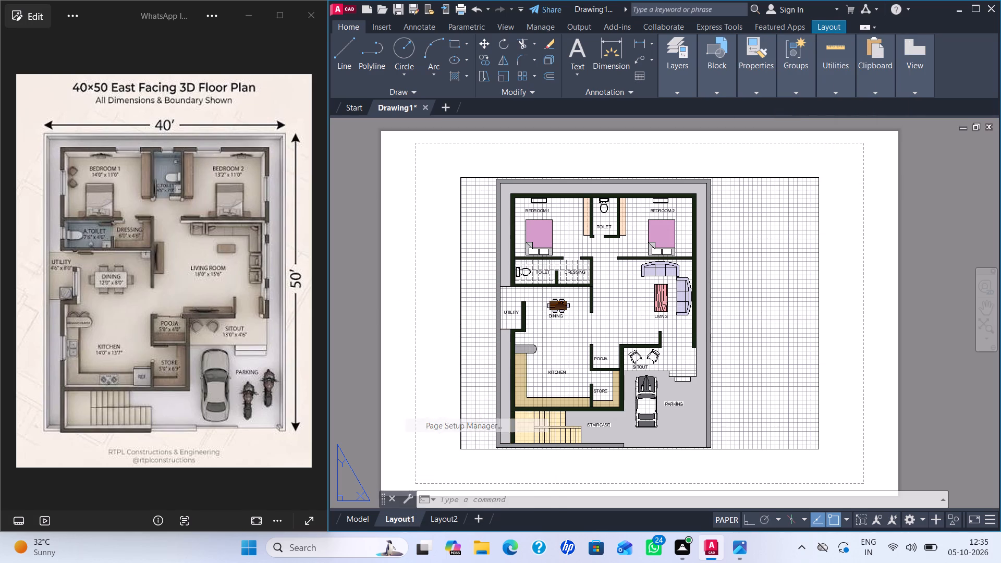
pyautogui.click(756, 246)
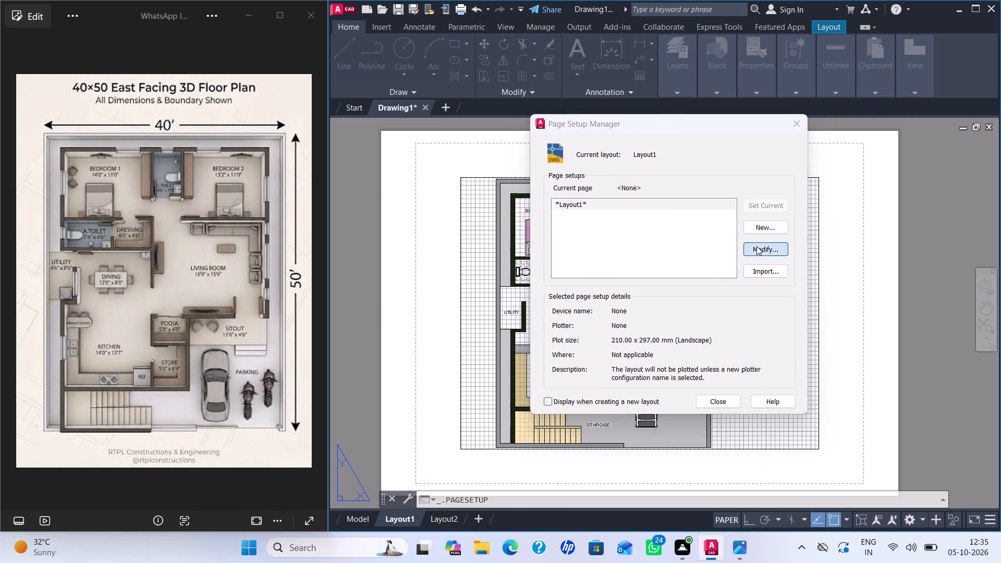
pyautogui.click(568, 178)
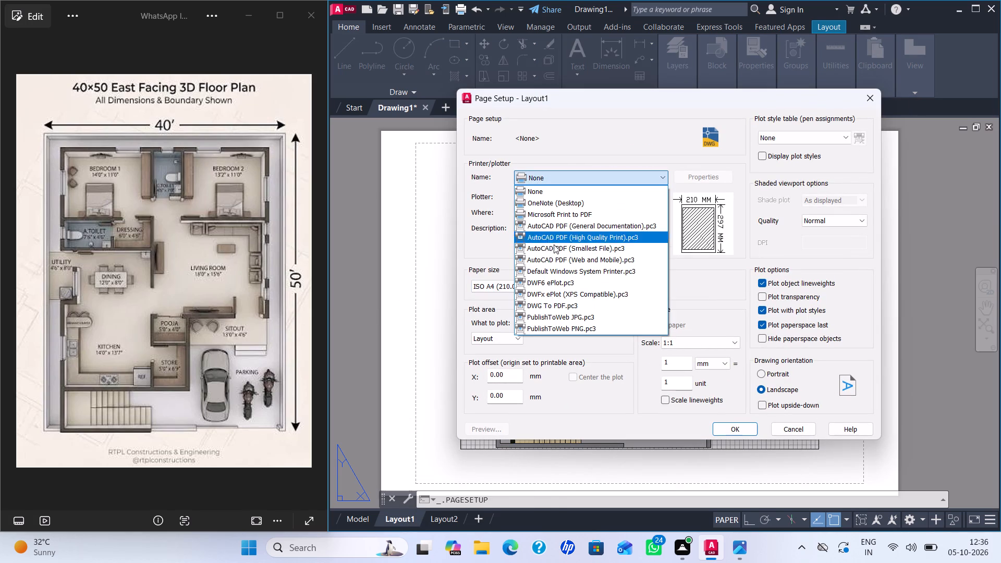
pyautogui.click(550, 307)
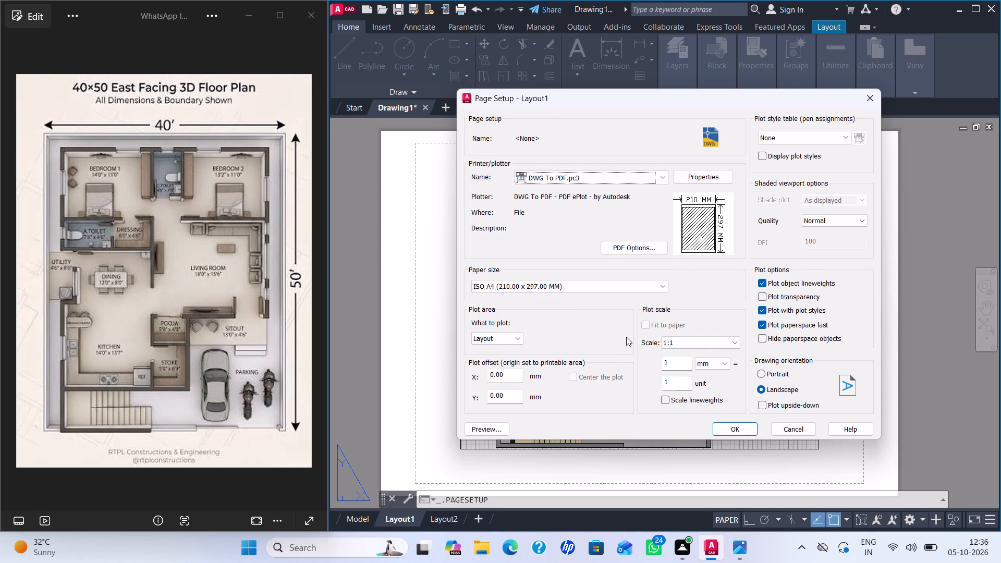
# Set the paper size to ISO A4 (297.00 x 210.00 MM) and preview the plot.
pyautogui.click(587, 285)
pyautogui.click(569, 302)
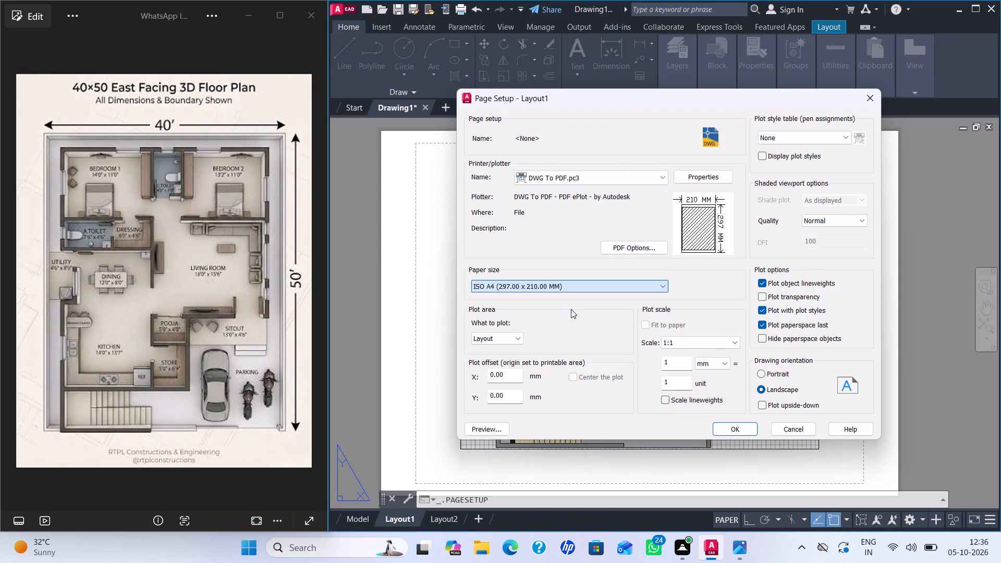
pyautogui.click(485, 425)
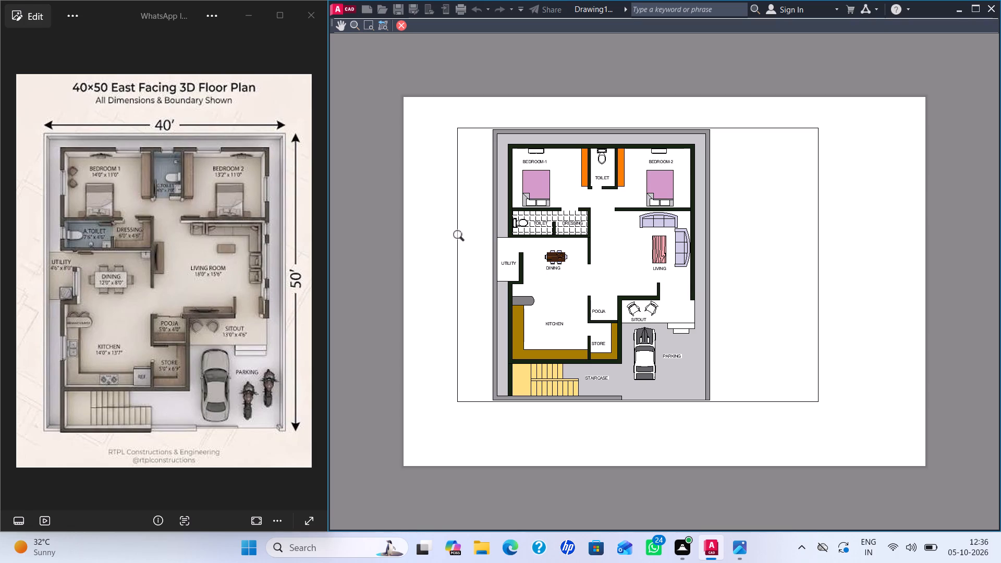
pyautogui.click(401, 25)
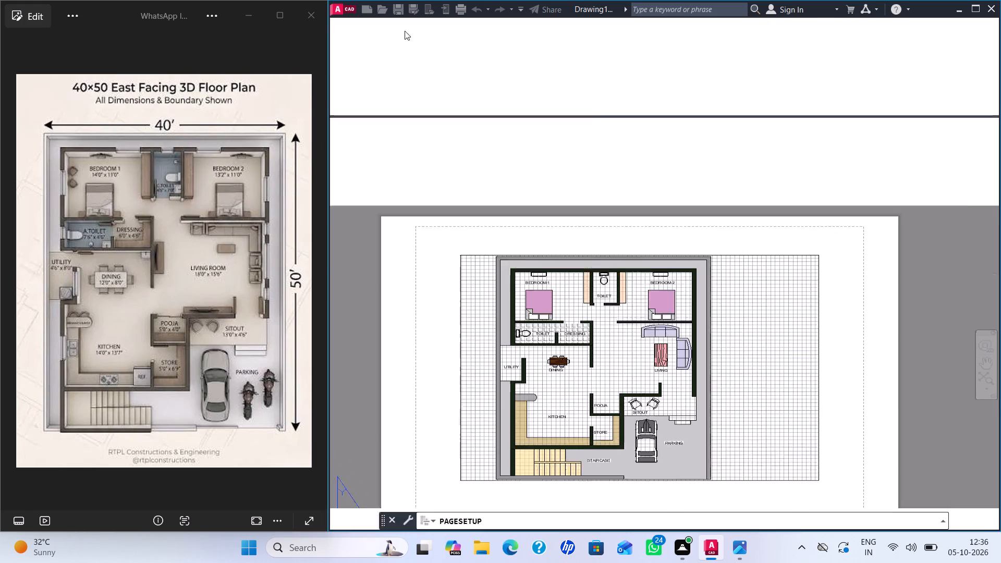
# Set the paper size to ISO expand A4 (210.00 x 297.00 MM), preview the plot, and accept the page setup.
pyautogui.click(583, 283)
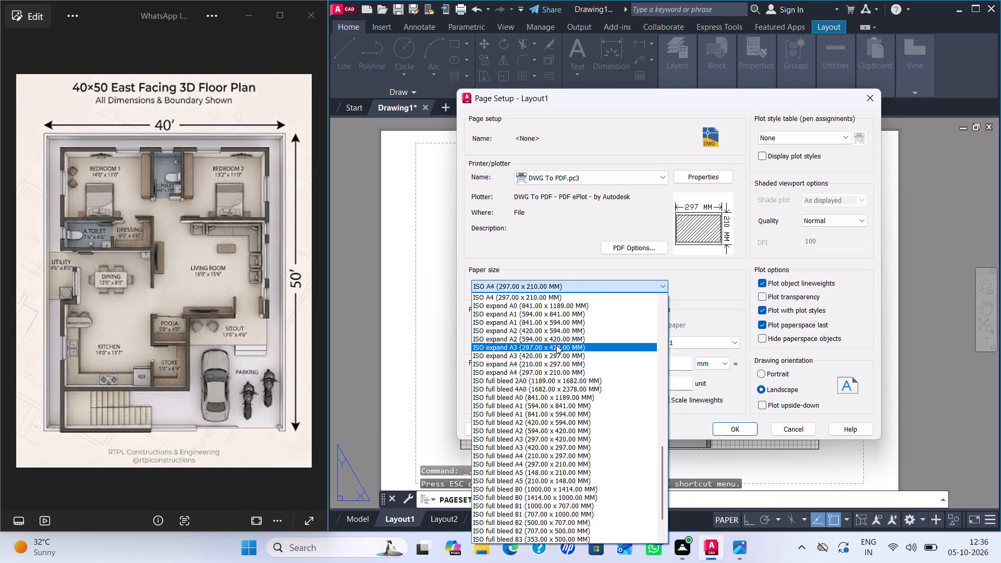
pyautogui.click(556, 362)
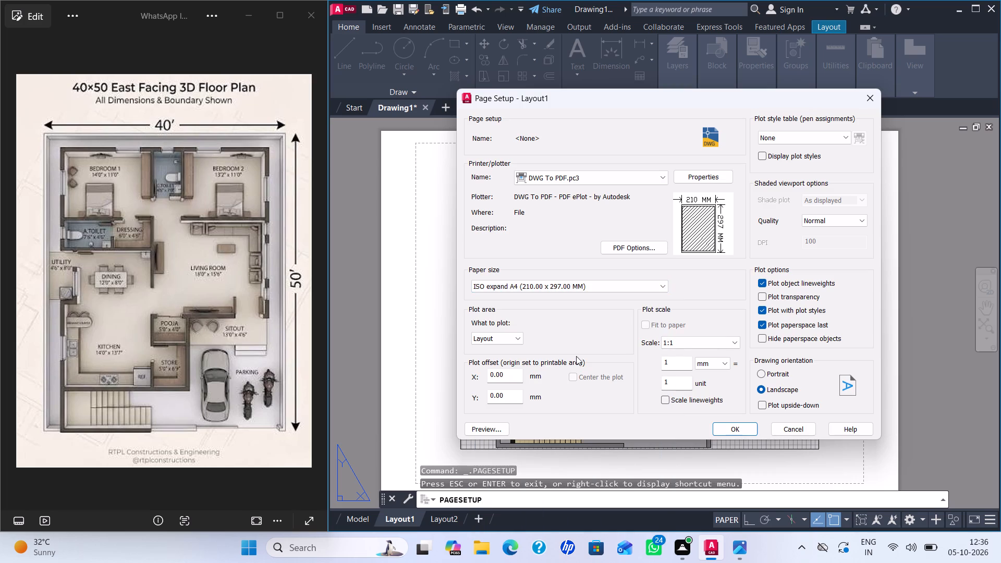
pyautogui.click(496, 424)
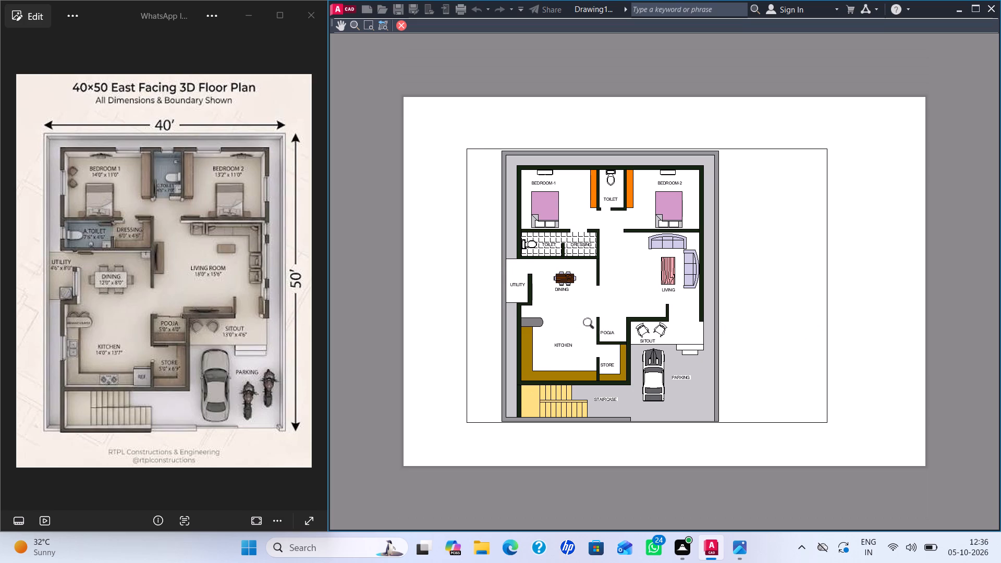
pyautogui.moveTo(592, 323); pyautogui.dragTo(565, 326, button='middle')
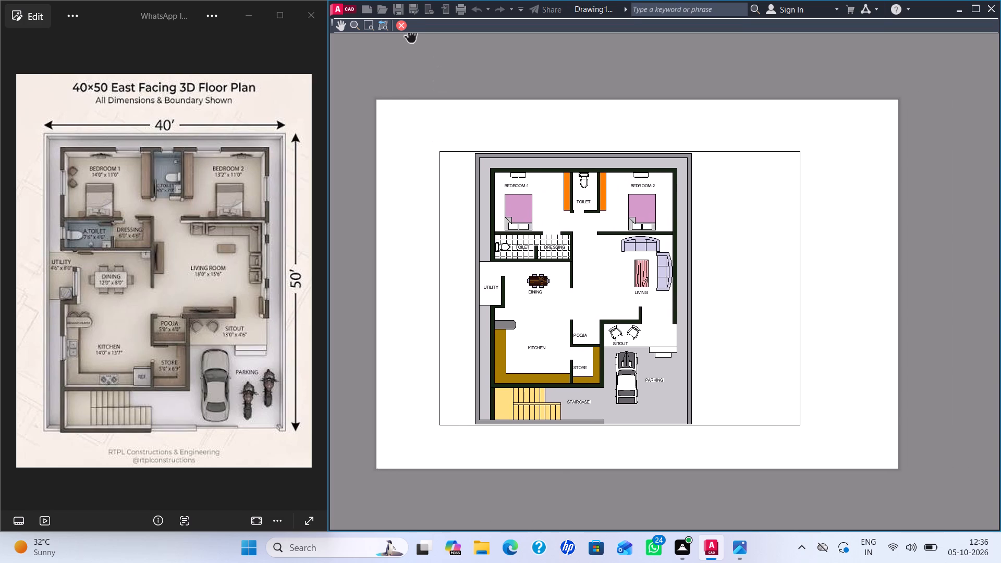
pyautogui.click(399, 25)
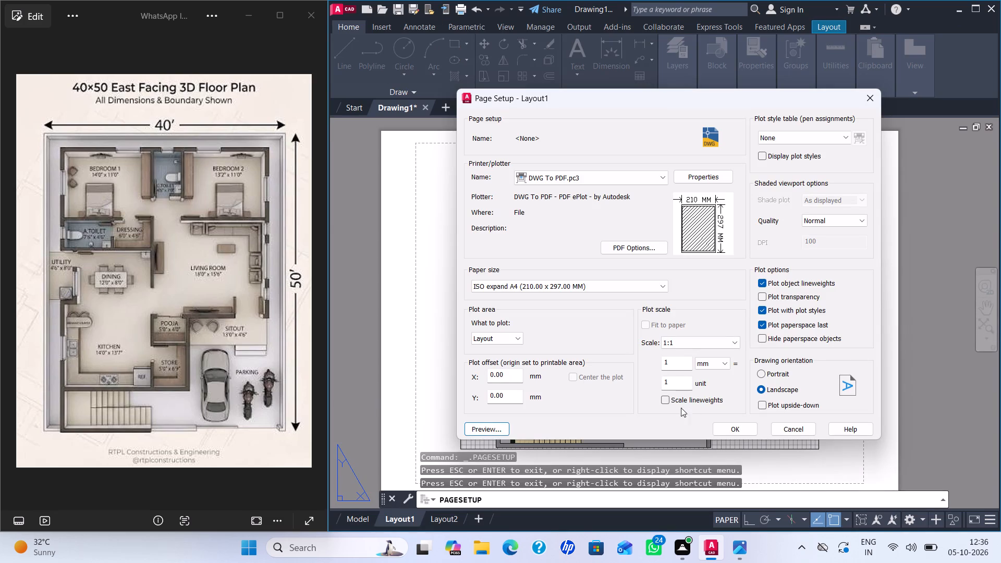
pyautogui.click(733, 425)
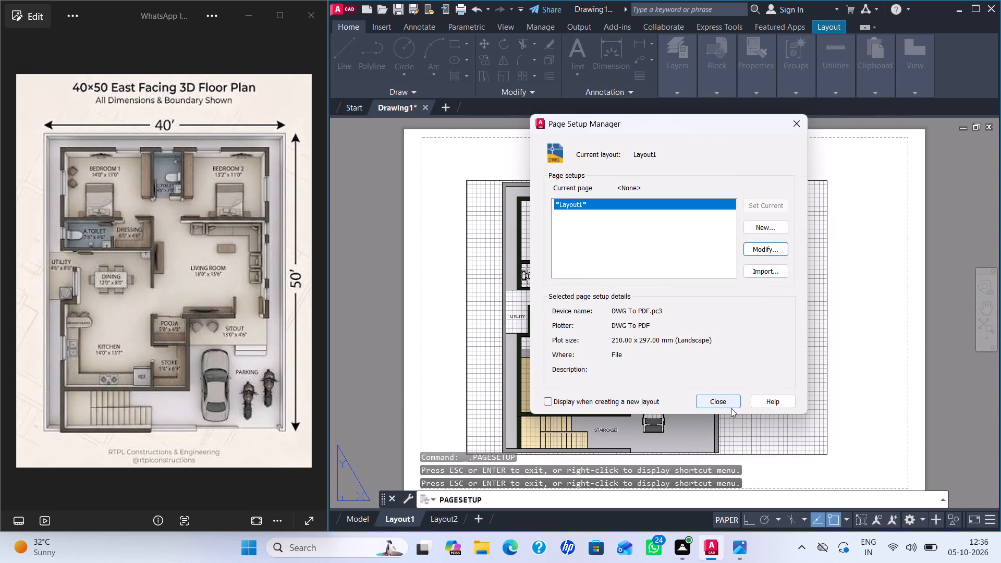
# Close the page setup manager and delete the existing viewport from the Layout1 sheet.
pyautogui.click(710, 399)
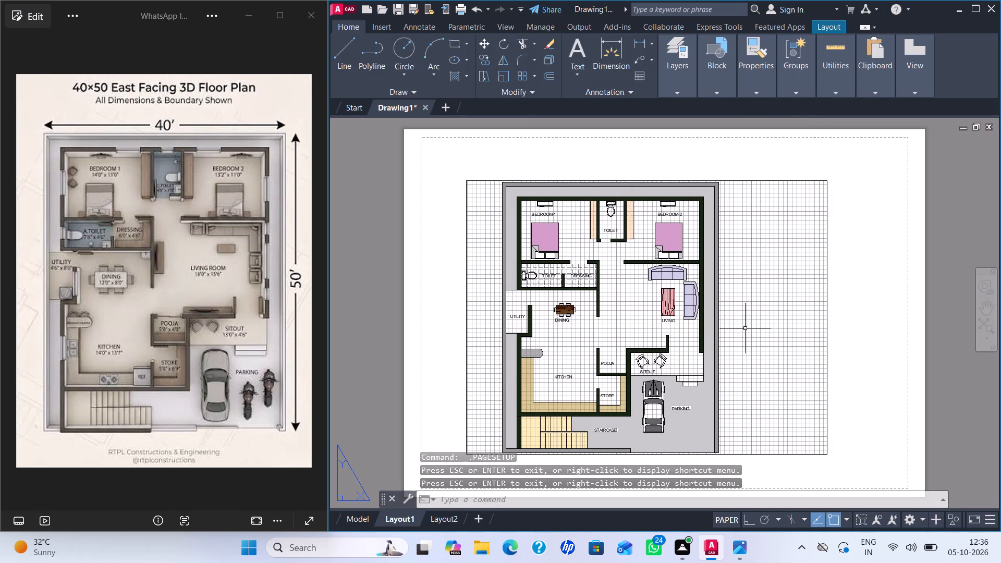
pyautogui.click(410, 116)
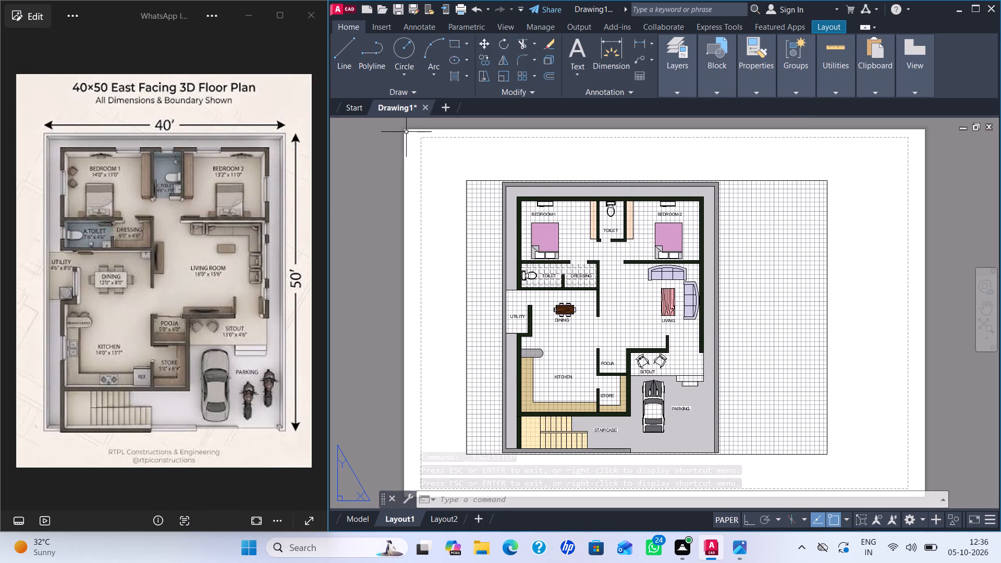
pyautogui.click(420, 135)
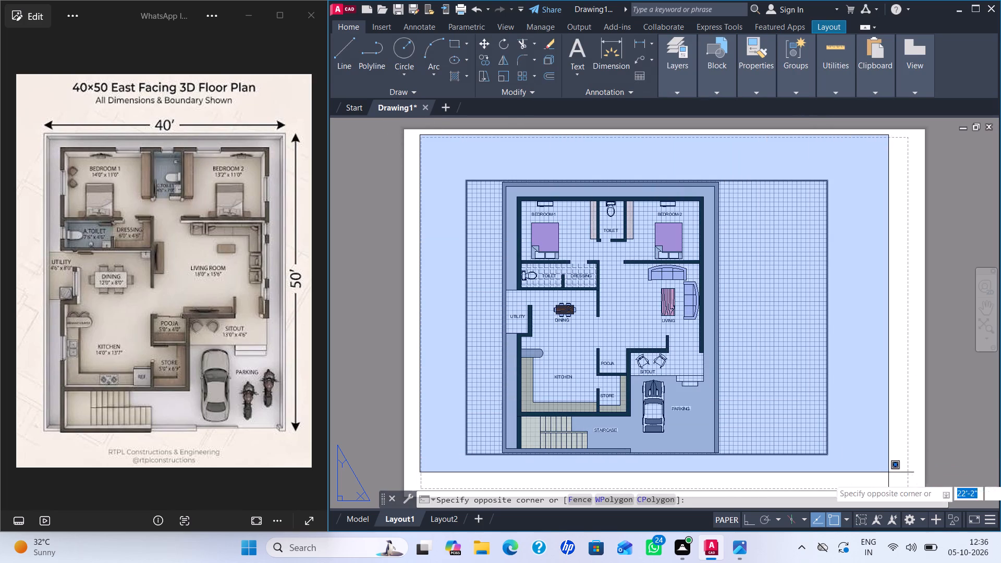
pyautogui.click(925, 486)
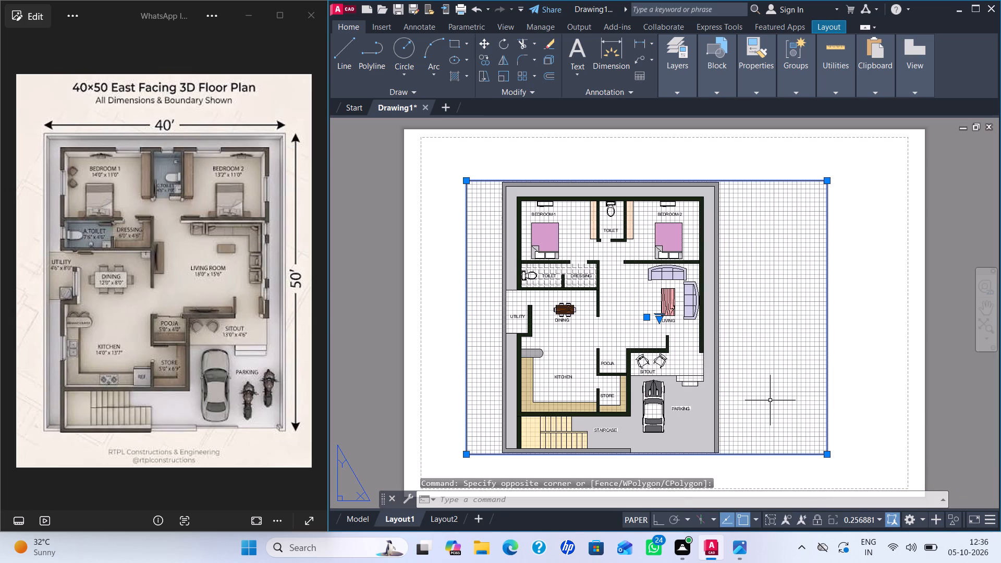
pyautogui.press('Delete')
# Create a new rectangular viewport with MVIEW on Layout1, spanning the sheet's printable area corner to corner.
pyautogui.write('MV')
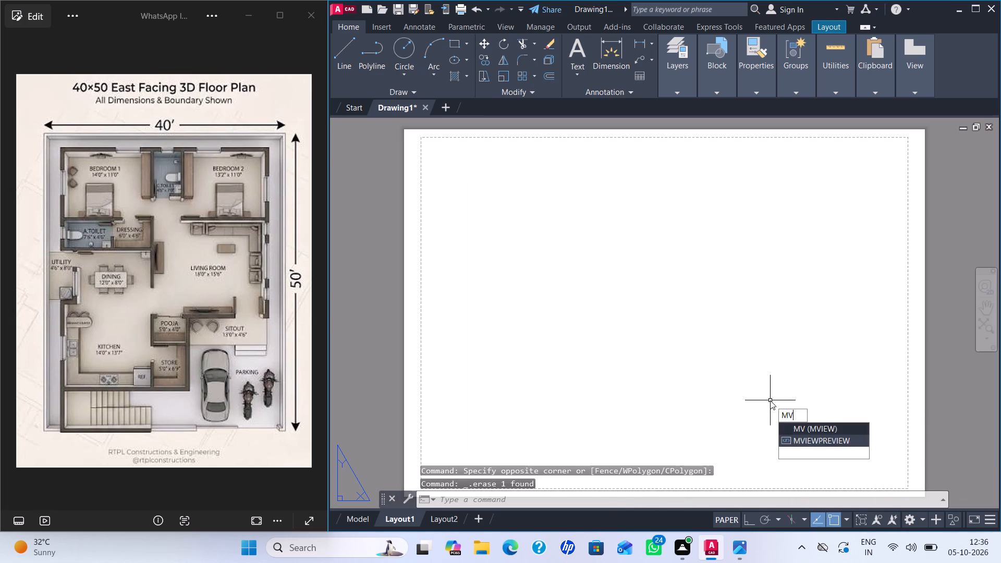
pyautogui.press('Return')
pyautogui.scroll(-1, 603, 270)
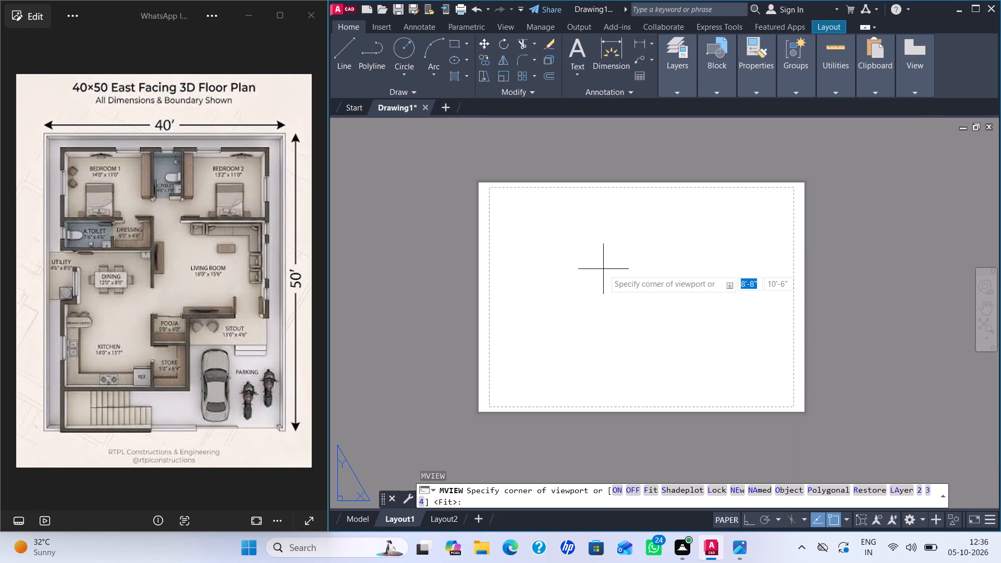
pyautogui.moveTo(603, 269); pyautogui.dragTo(575, 268, button='middle')
pyautogui.scroll(1, 546, 244)
pyautogui.scroll(-1, 543, 241)
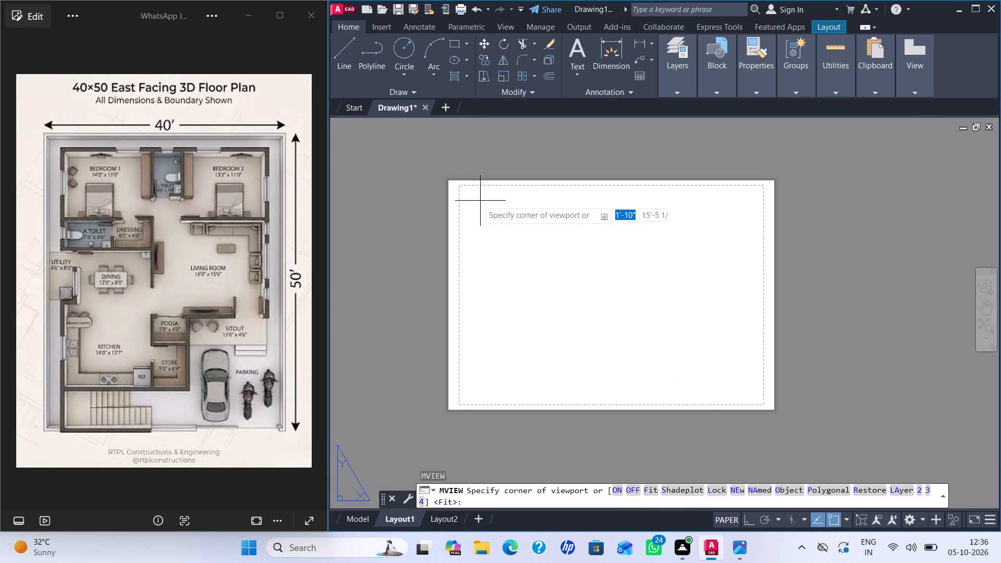
pyautogui.click(460, 187)
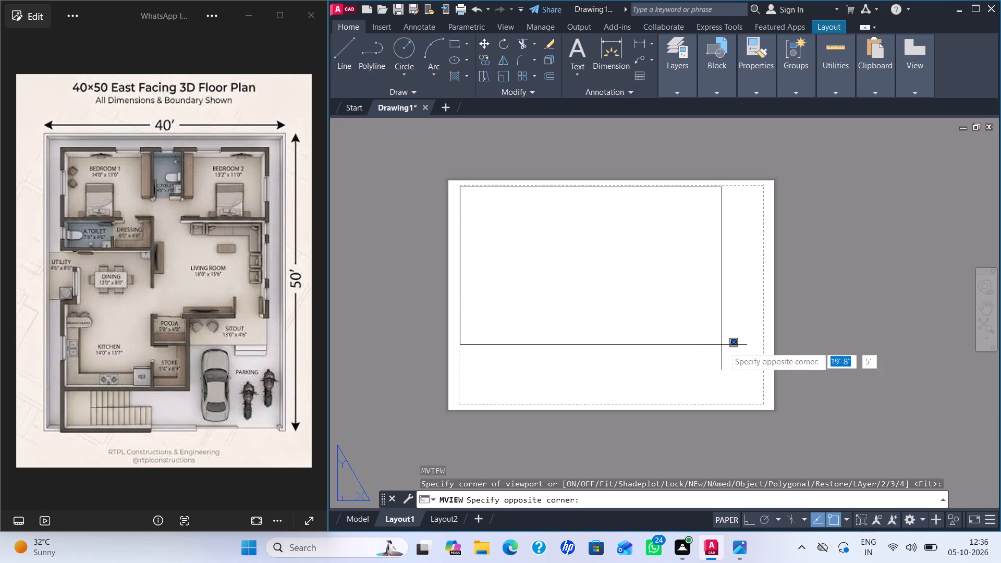
pyautogui.click(762, 403)
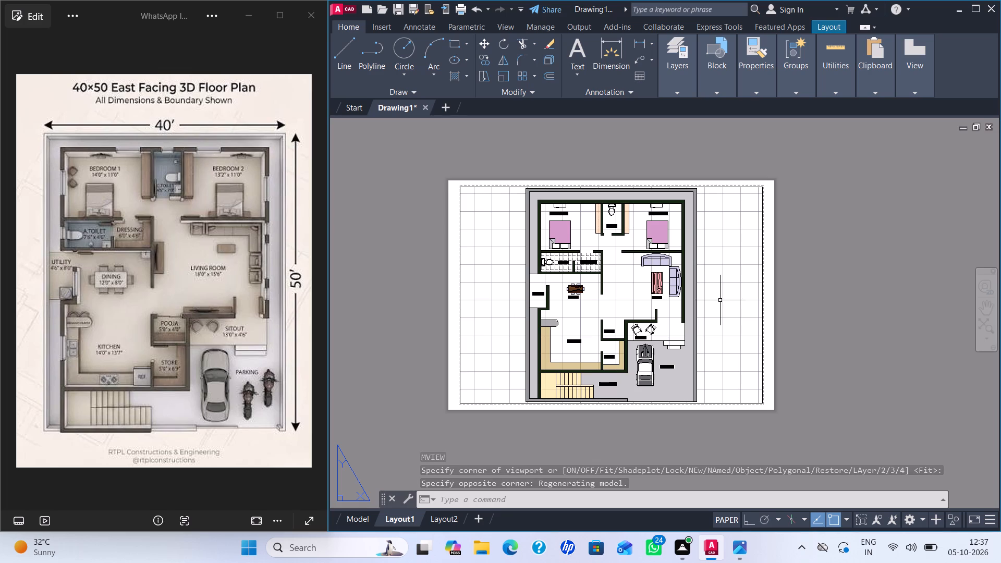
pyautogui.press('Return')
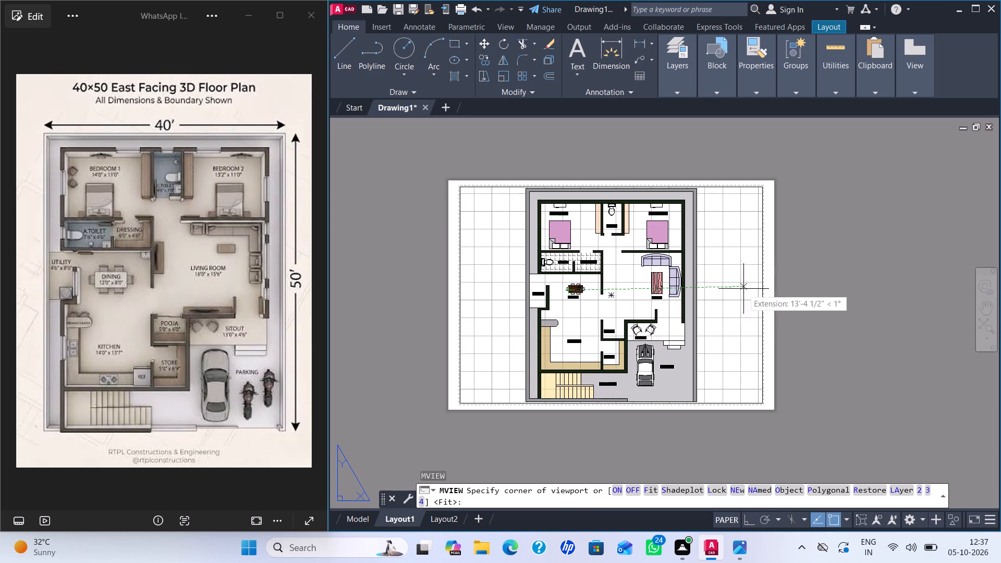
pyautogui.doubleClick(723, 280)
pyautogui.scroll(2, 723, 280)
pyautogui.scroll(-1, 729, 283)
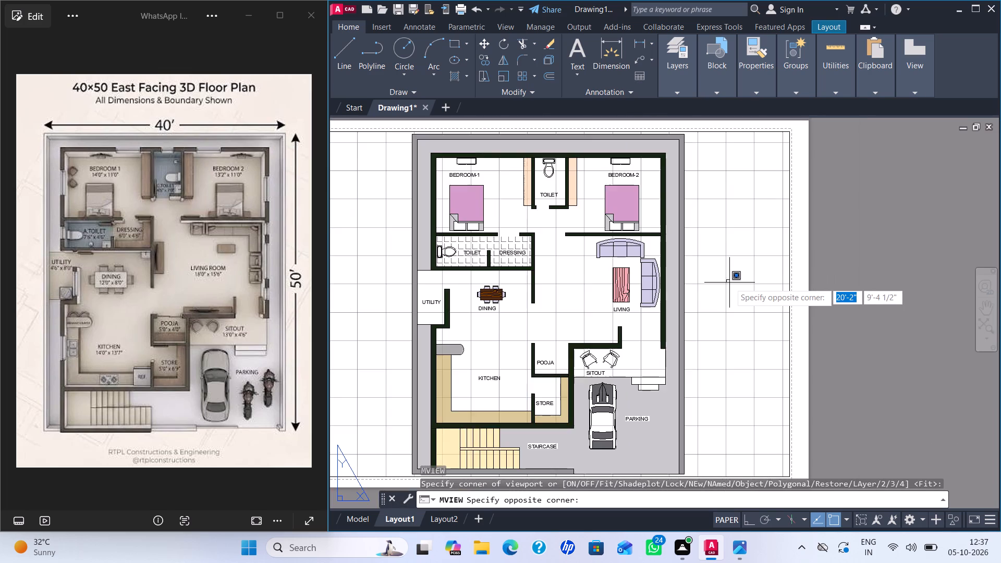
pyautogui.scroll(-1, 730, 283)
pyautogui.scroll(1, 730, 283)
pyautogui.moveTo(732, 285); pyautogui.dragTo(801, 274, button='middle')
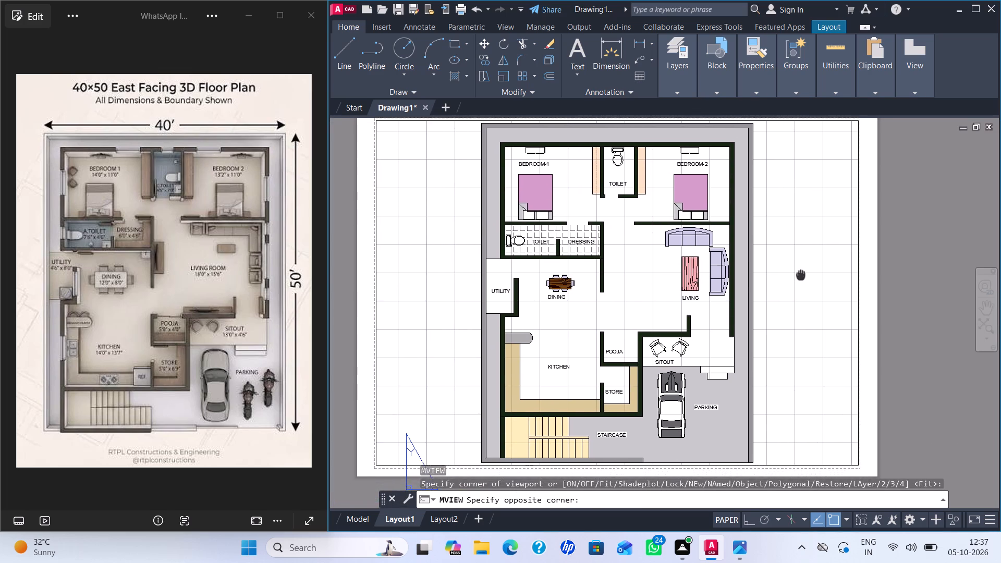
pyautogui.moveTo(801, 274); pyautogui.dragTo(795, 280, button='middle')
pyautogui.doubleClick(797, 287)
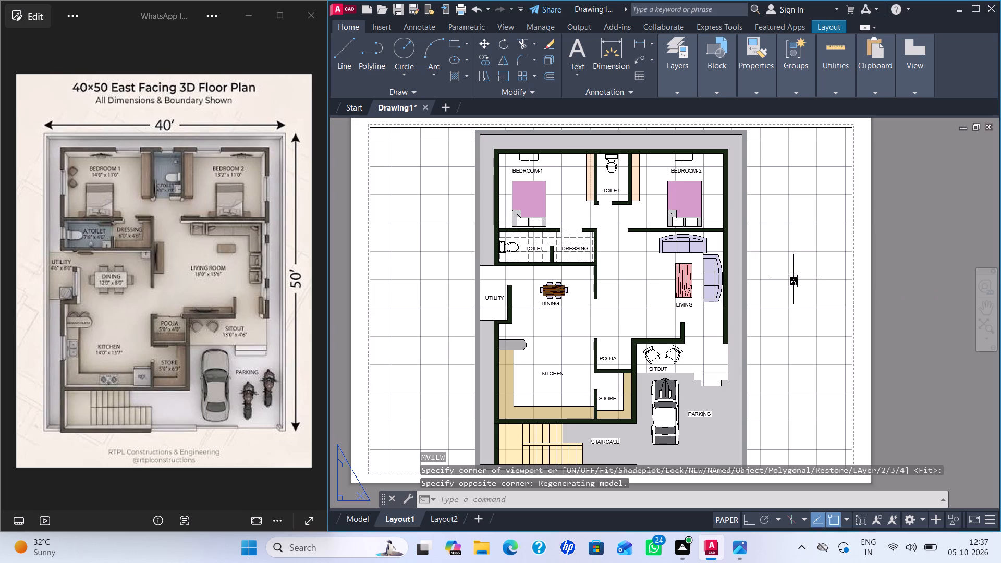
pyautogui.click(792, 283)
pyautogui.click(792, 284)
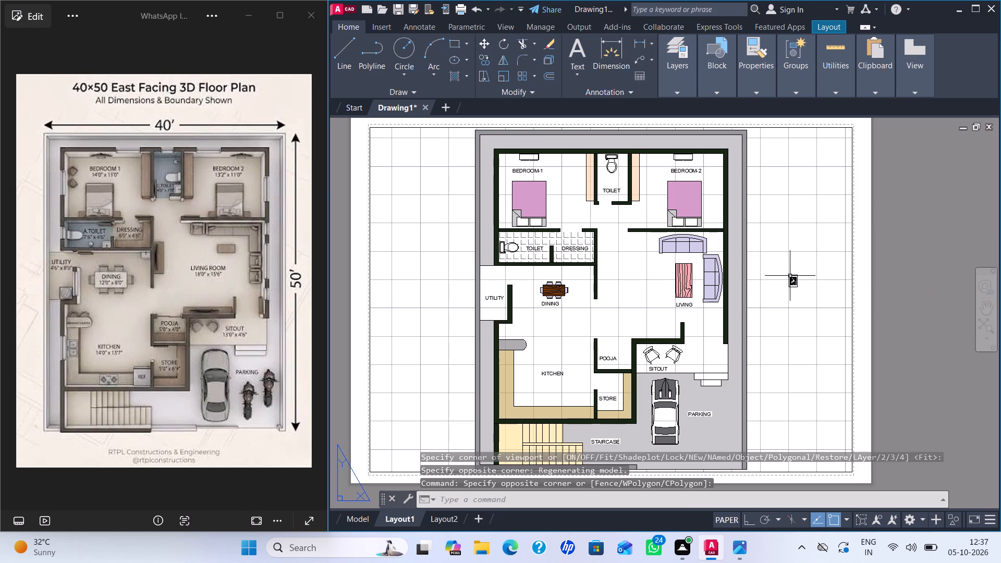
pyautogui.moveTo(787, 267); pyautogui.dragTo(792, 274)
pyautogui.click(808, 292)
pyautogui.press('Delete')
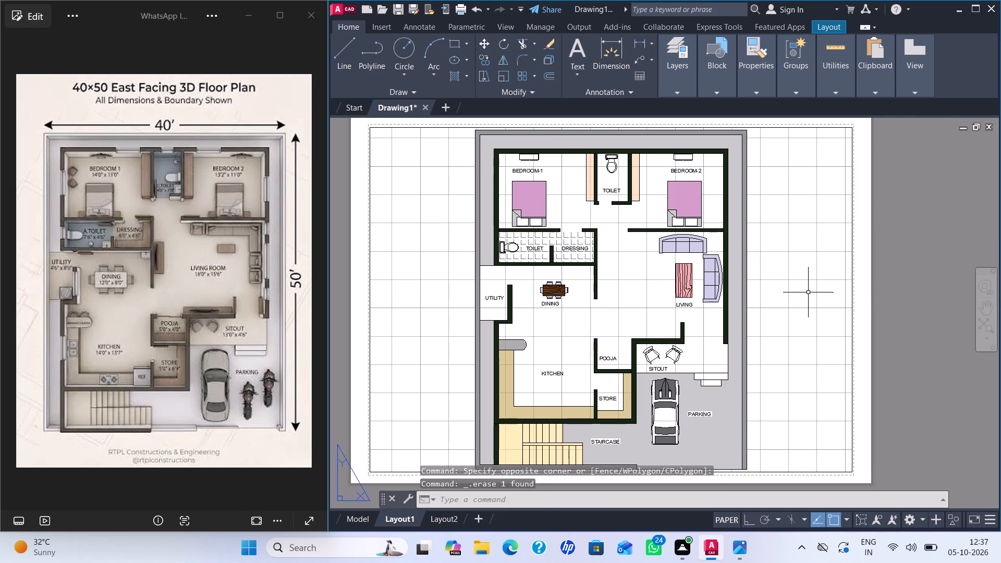
# Activate model space inside the new Layout1 viewport and turn off its grid display.
pyautogui.doubleClick(804, 259)
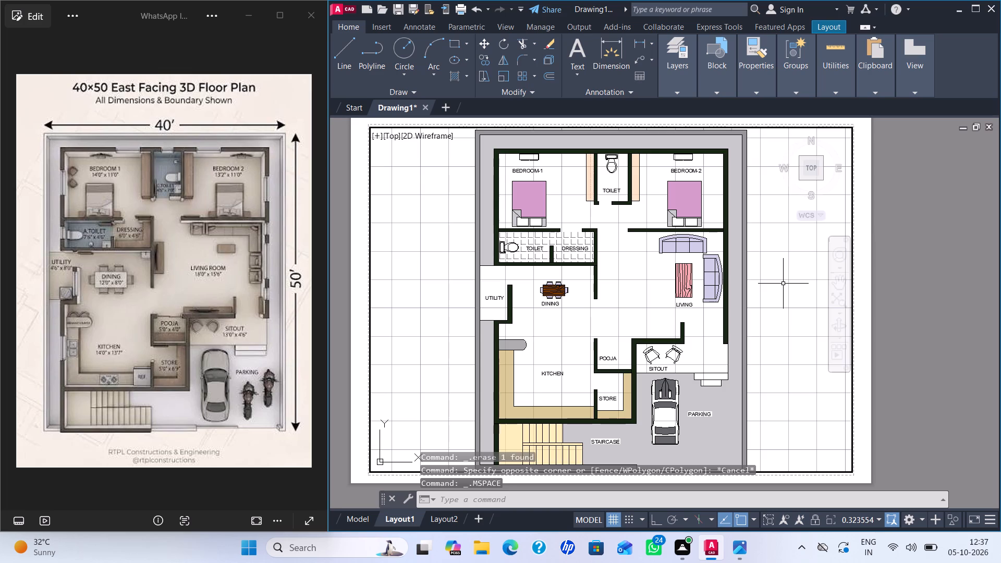
pyautogui.press('F7')
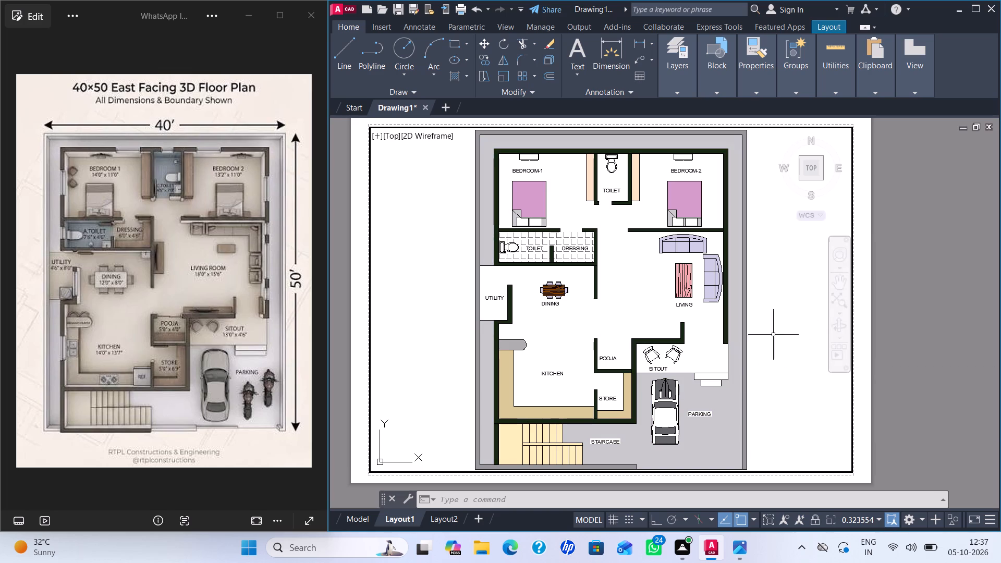
# Return to model space and save the drawing in Documents as OCT 5 (1ST) in AutoCAD 2018 Drawing format.
pyautogui.click(350, 519)
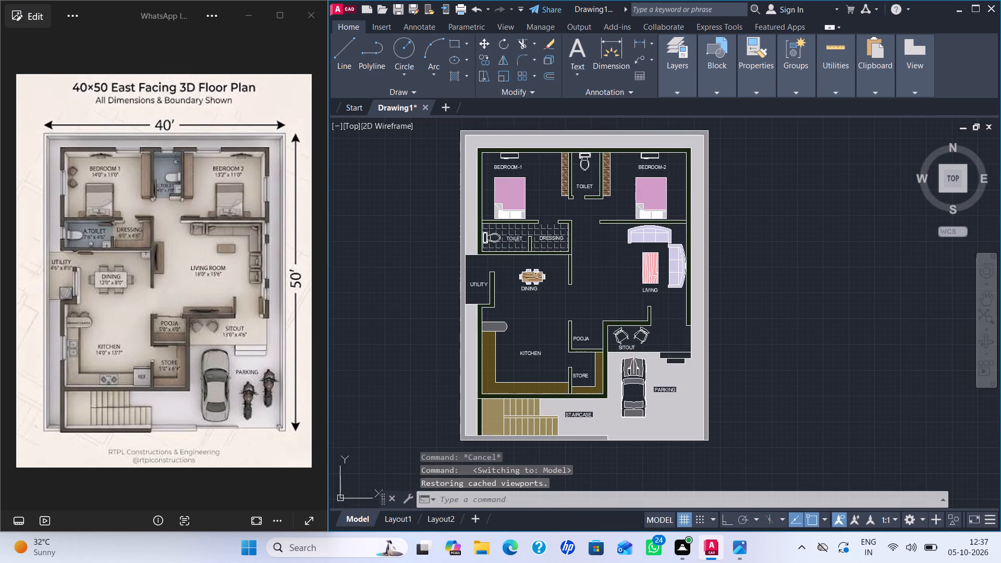
pyautogui.hotkey('ctrl', 's')
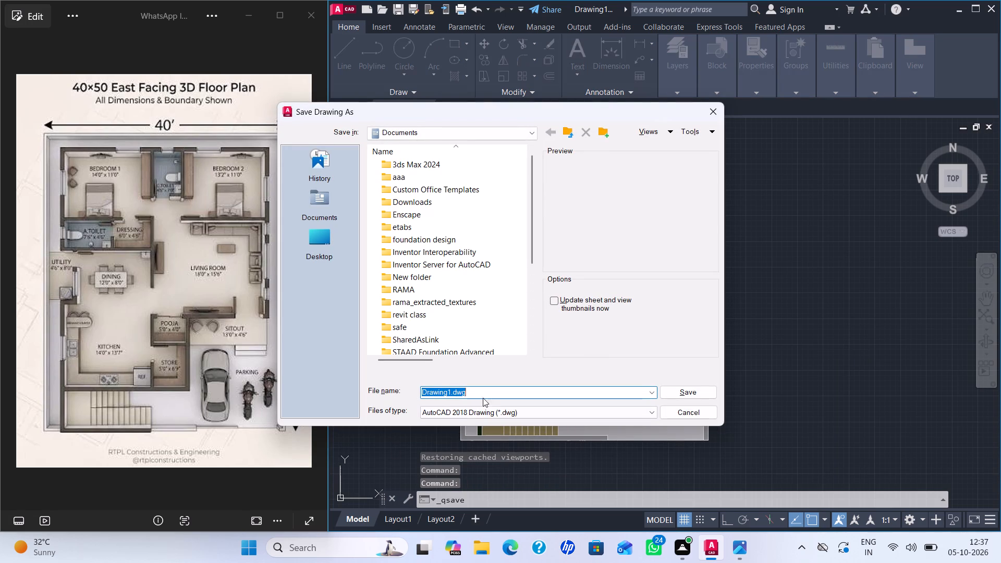
pyautogui.moveTo(471, 389); pyautogui.dragTo(380, 389)
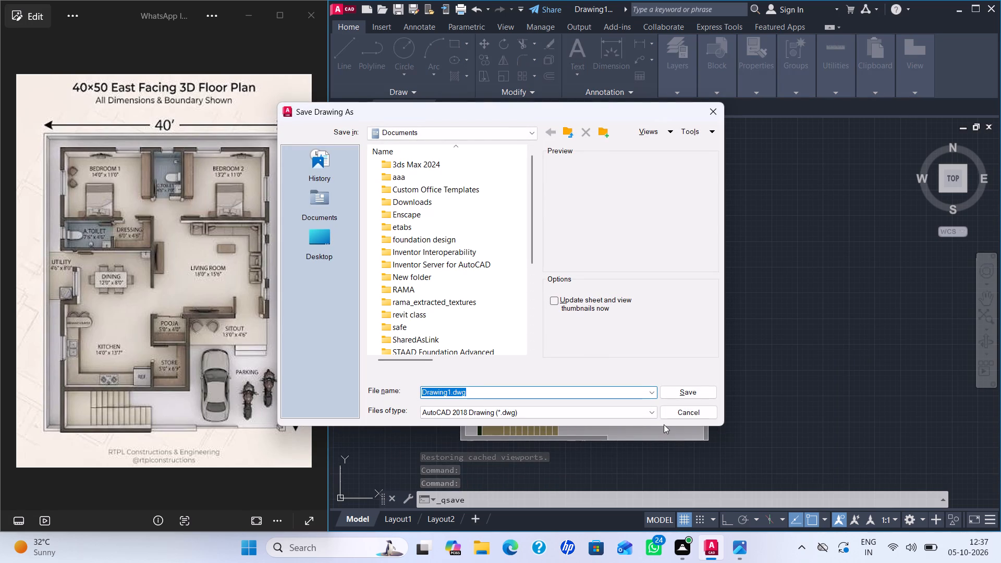
pyautogui.write('OCT')
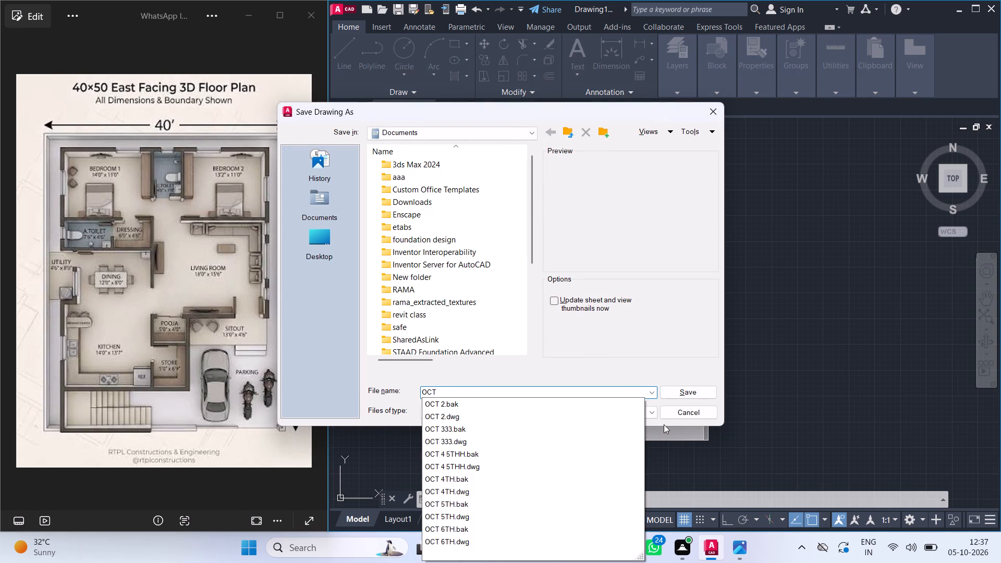
pyautogui.press('space')
pyautogui.press('5')
pyautogui.press('space')
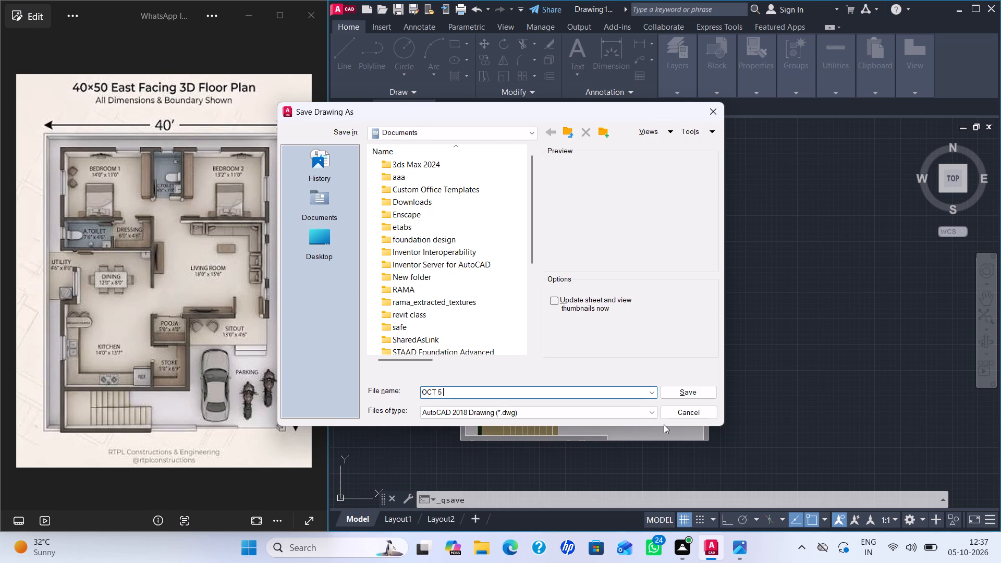
pyautogui.press('9')
pyautogui.press('BackSpace')
pyautogui.hotkey('shift', '(')
pyautogui.press('7')
pyautogui.press('BackSpace')
pyautogui.write('1ST')
pyautogui.hotkey('shift', ')')
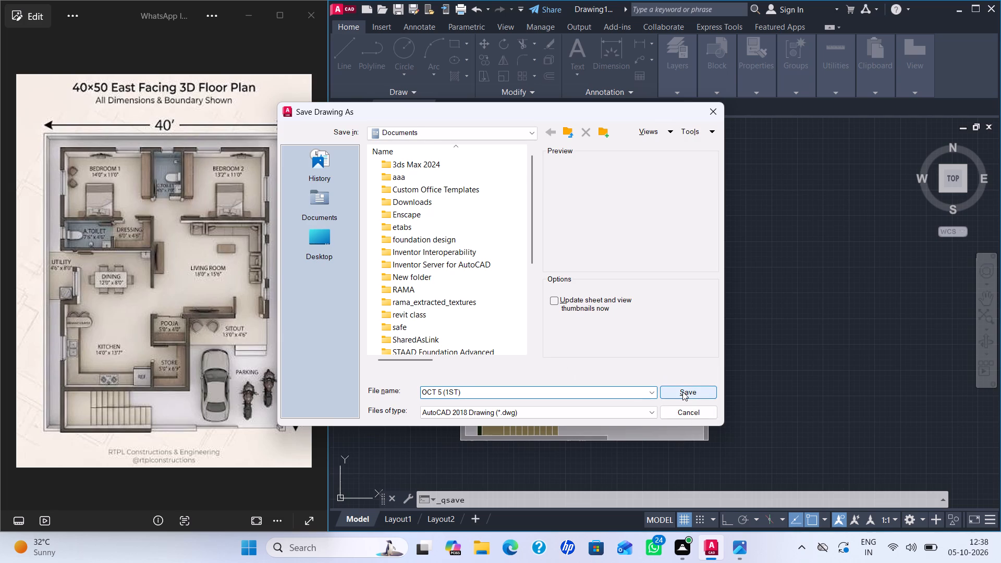
pyautogui.click(698, 389)
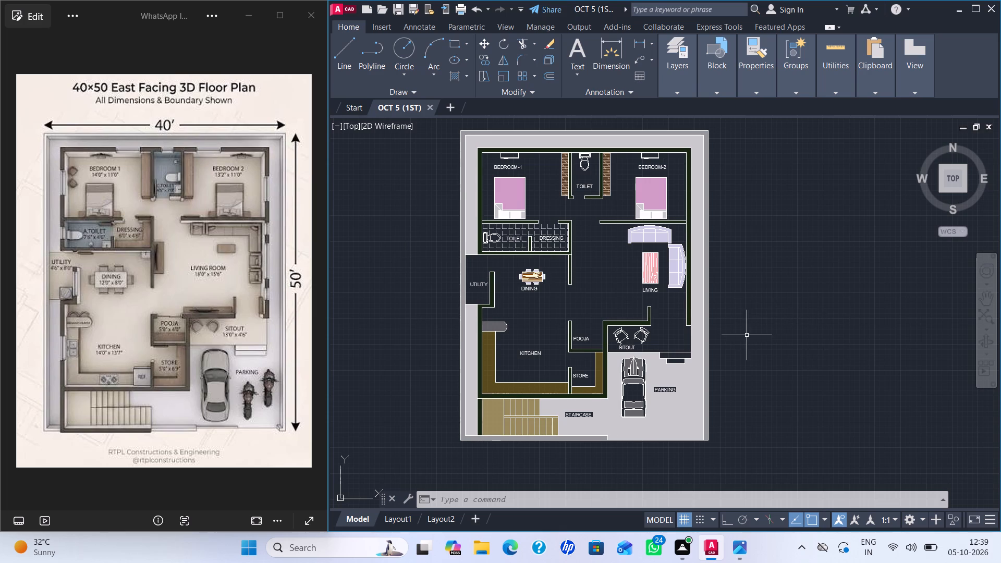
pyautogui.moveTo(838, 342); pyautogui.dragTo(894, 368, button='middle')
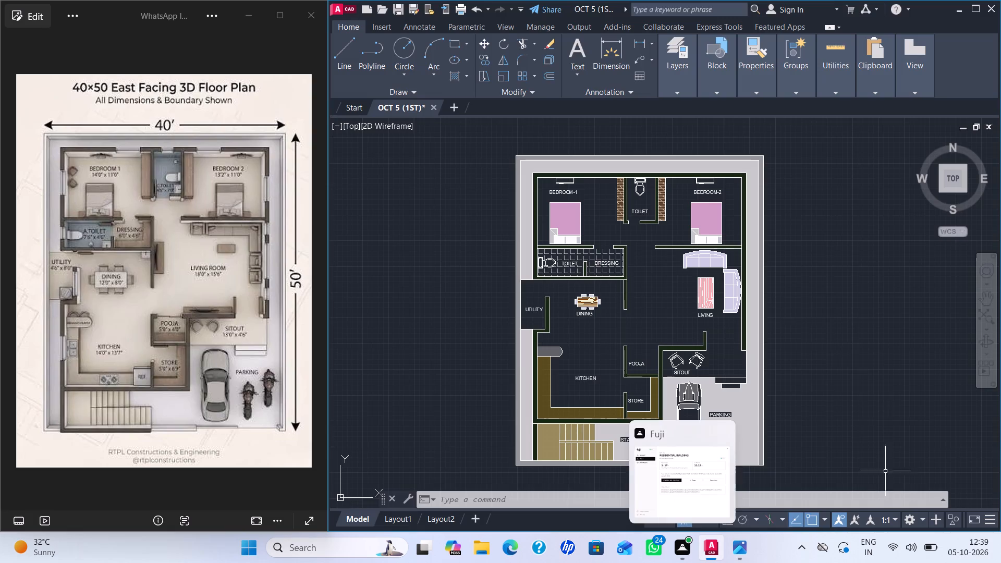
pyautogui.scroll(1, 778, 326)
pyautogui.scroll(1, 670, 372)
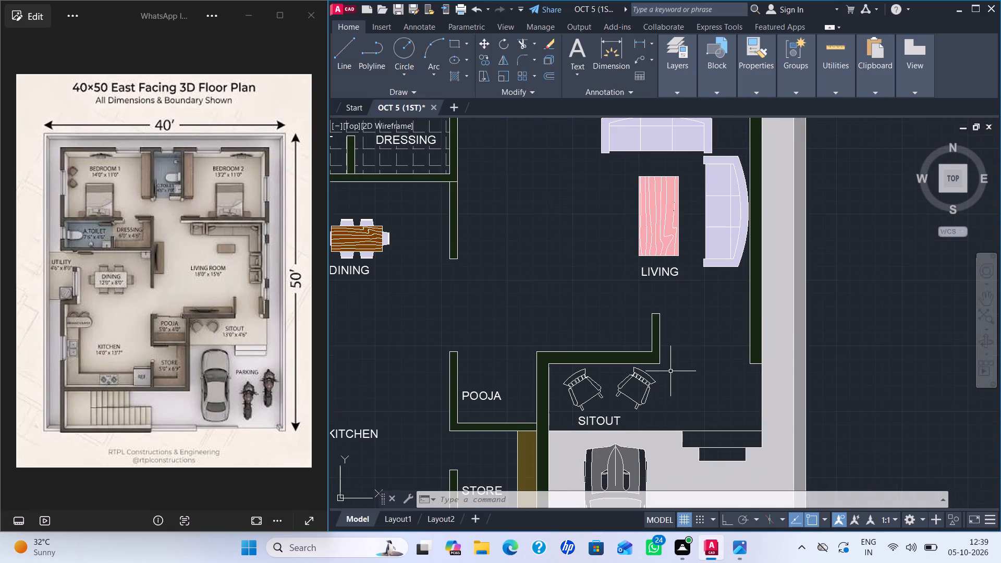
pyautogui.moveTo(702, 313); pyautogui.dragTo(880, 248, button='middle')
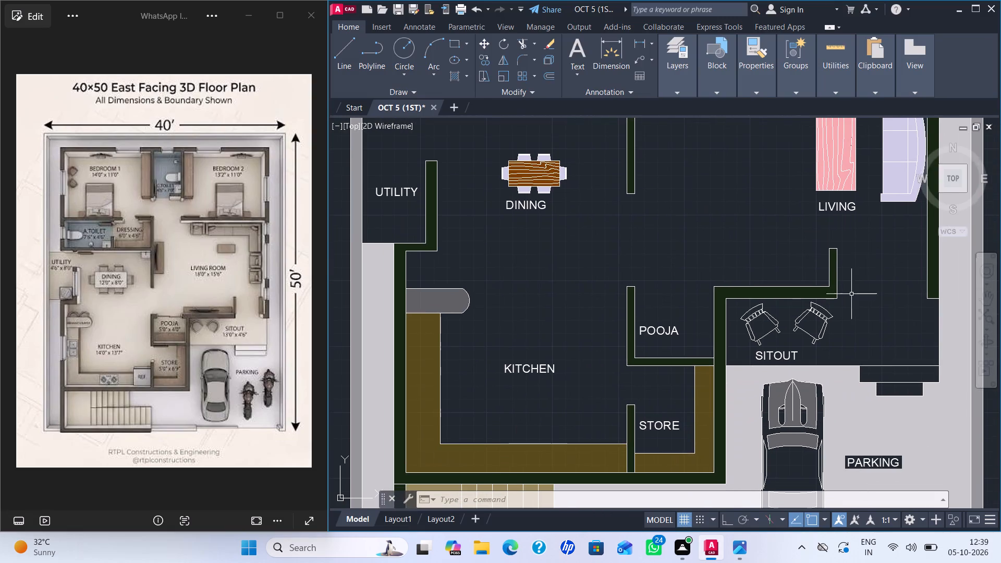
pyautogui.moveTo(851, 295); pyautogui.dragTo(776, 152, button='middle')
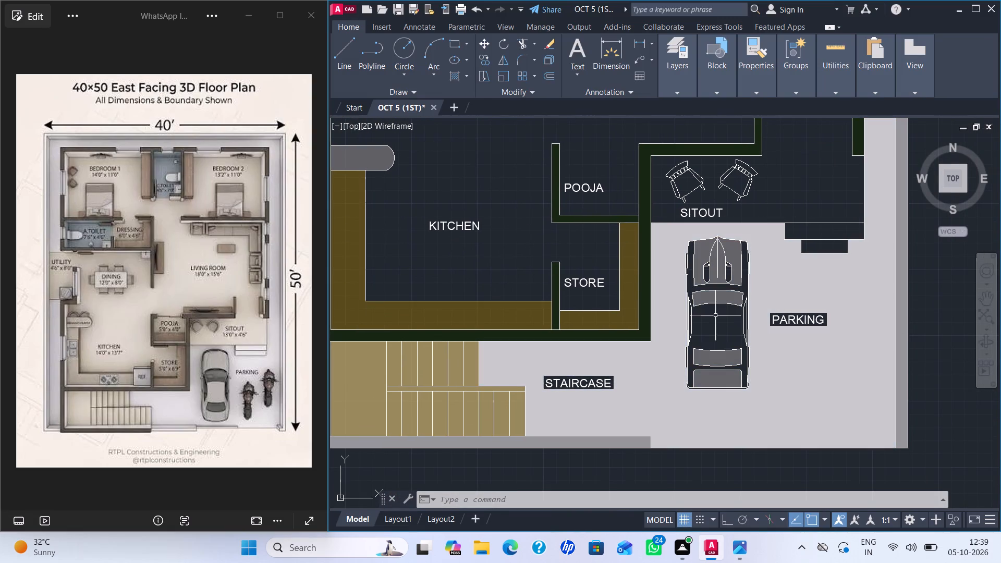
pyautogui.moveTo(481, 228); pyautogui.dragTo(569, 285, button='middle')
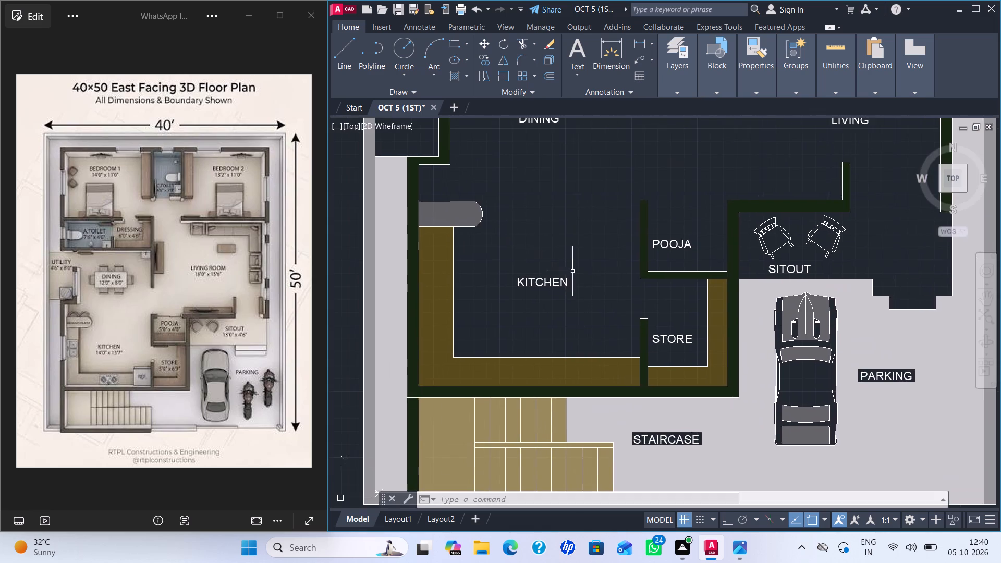
# Hatch the rectangular units on the north walls of Bedroom-1 and Bedroom-2 with solid fill in colour 122,175,223.
pyautogui.scroll(-1, 555, 180)
pyautogui.moveTo(552, 200); pyautogui.dragTo(547, 331, button='middle')
pyautogui.moveTo(565, 331); pyautogui.dragTo(565, 350, button='middle')
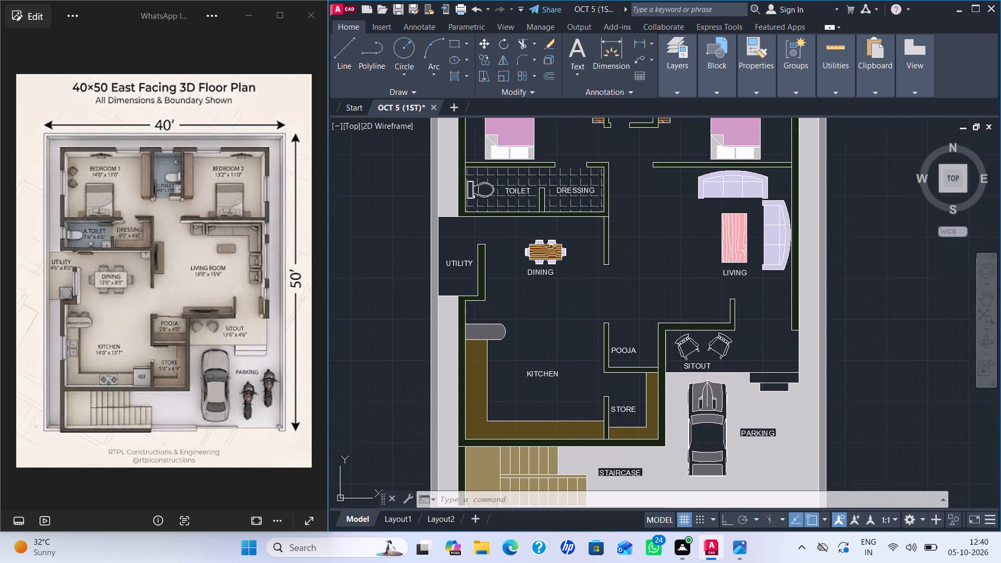
pyautogui.moveTo(565, 350); pyautogui.dragTo(565, 390, button='middle')
pyautogui.moveTo(662, 310); pyautogui.dragTo(670, 364, button='middle')
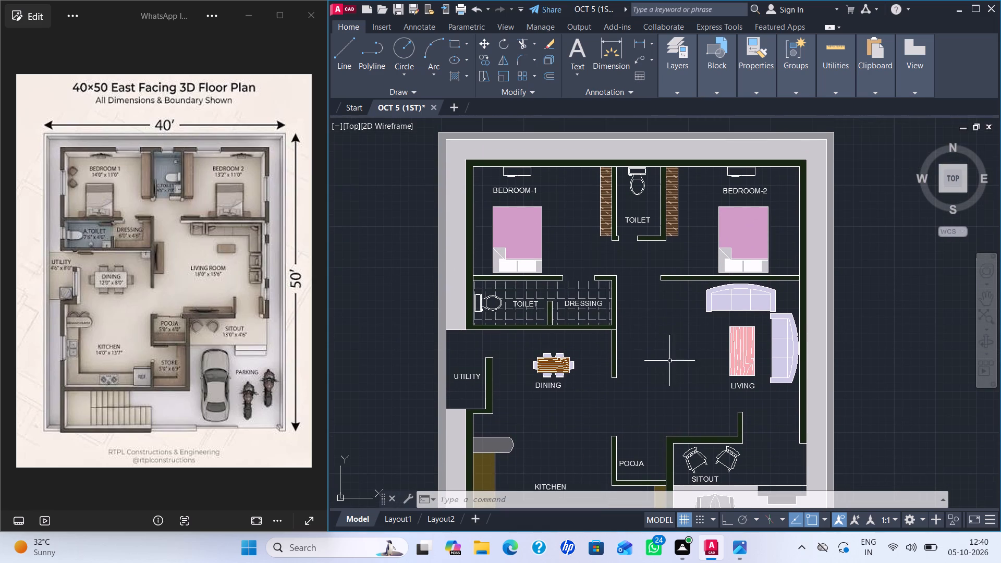
pyautogui.scroll(2, 526, 180)
pyautogui.moveTo(561, 242); pyautogui.dragTo(610, 333, button='middle')
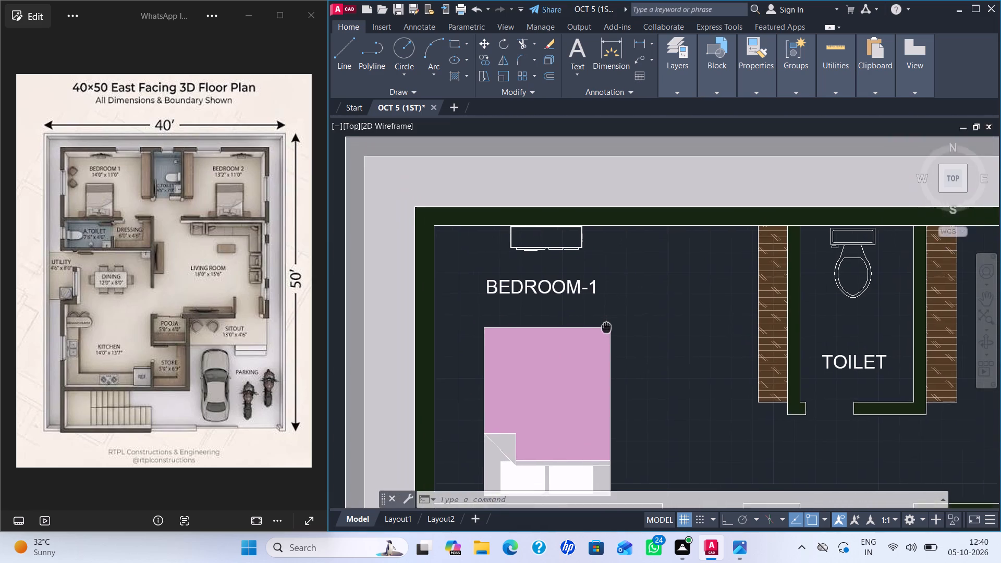
pyautogui.moveTo(610, 333); pyautogui.dragTo(611, 334, button='middle')
pyautogui.scroll(1, 587, 259)
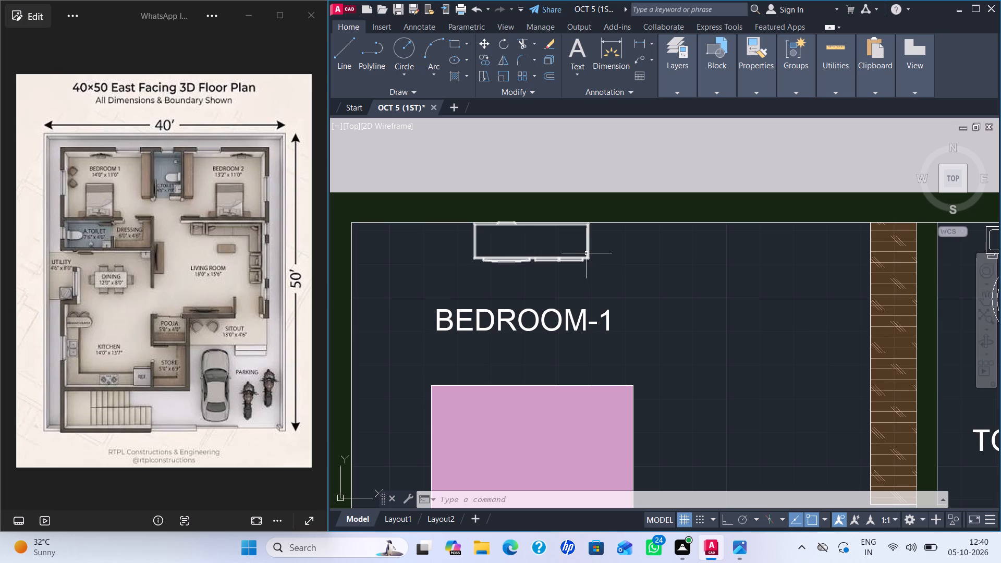
pyautogui.press('h')
pyautogui.press('Return')
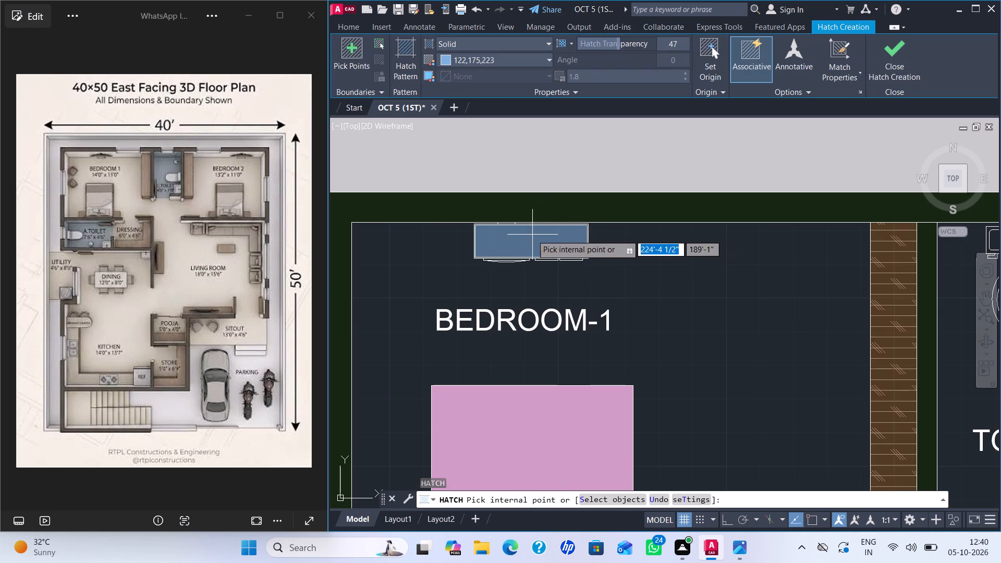
pyautogui.click(538, 246)
pyautogui.scroll(-2, 671, 276)
pyautogui.moveTo(709, 297); pyautogui.dragTo(389, 215, button='middle')
pyautogui.click(647, 182)
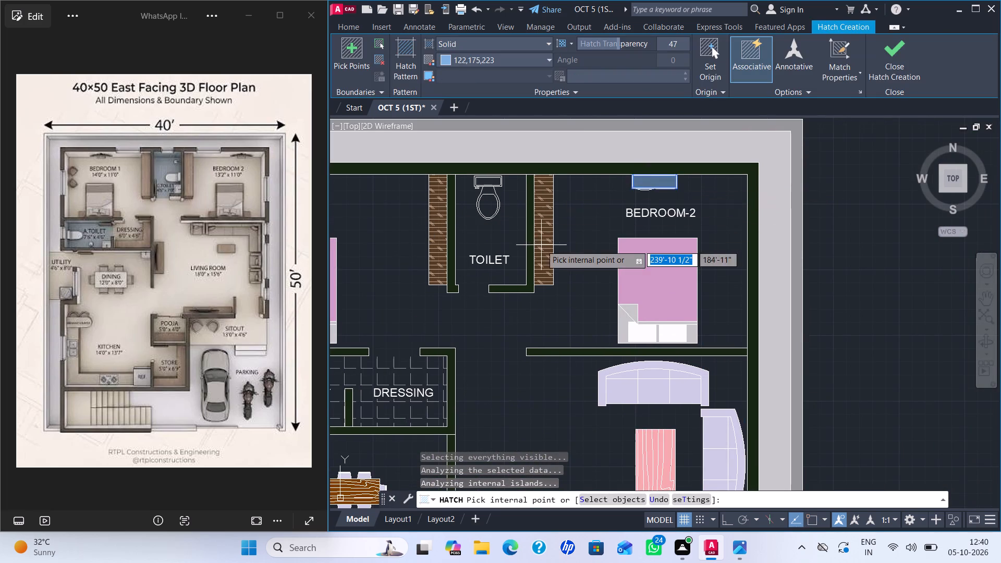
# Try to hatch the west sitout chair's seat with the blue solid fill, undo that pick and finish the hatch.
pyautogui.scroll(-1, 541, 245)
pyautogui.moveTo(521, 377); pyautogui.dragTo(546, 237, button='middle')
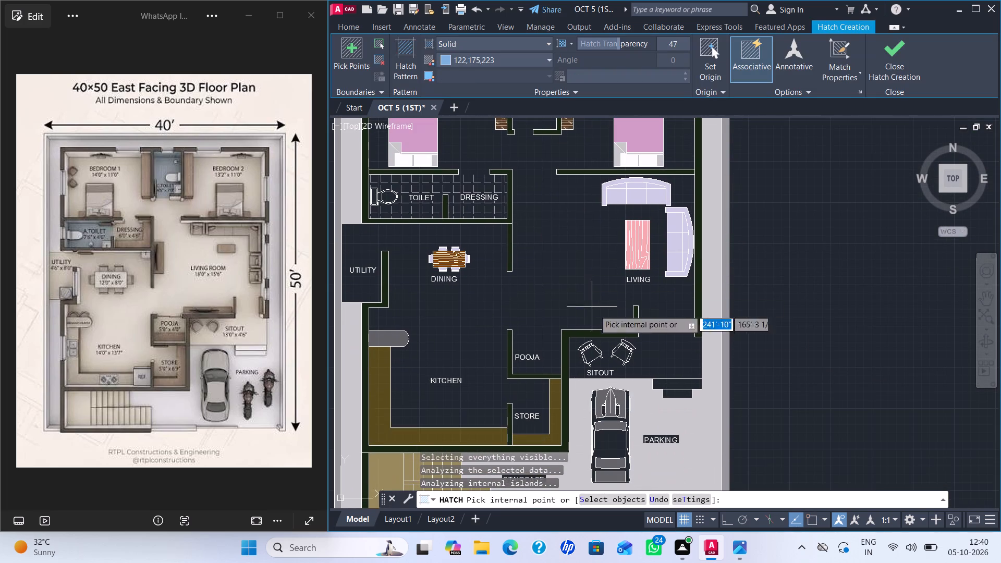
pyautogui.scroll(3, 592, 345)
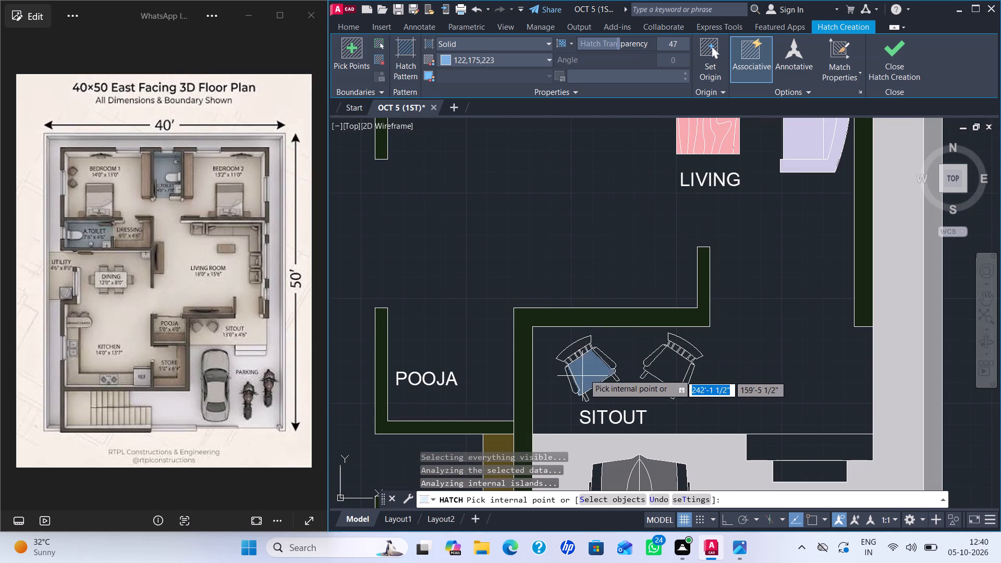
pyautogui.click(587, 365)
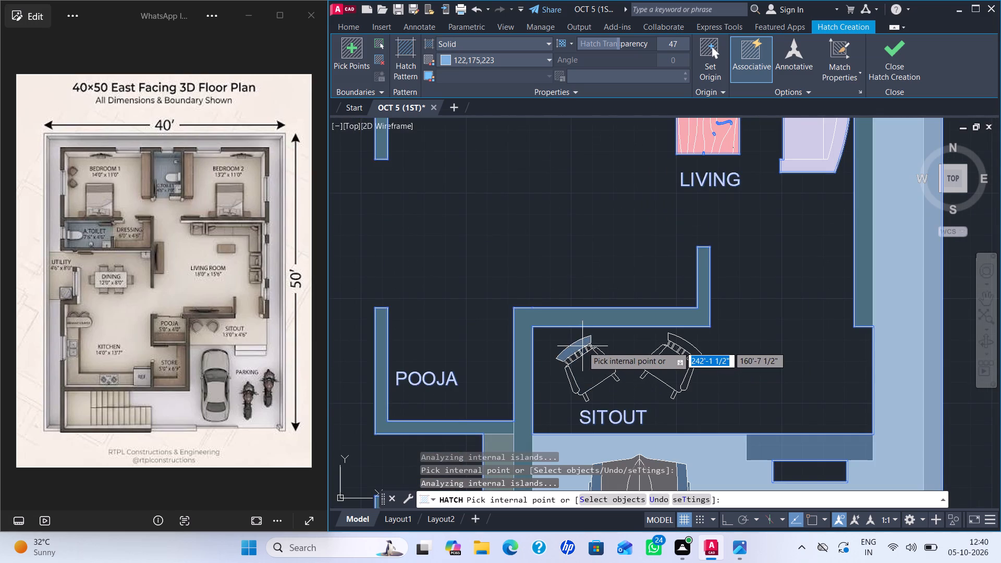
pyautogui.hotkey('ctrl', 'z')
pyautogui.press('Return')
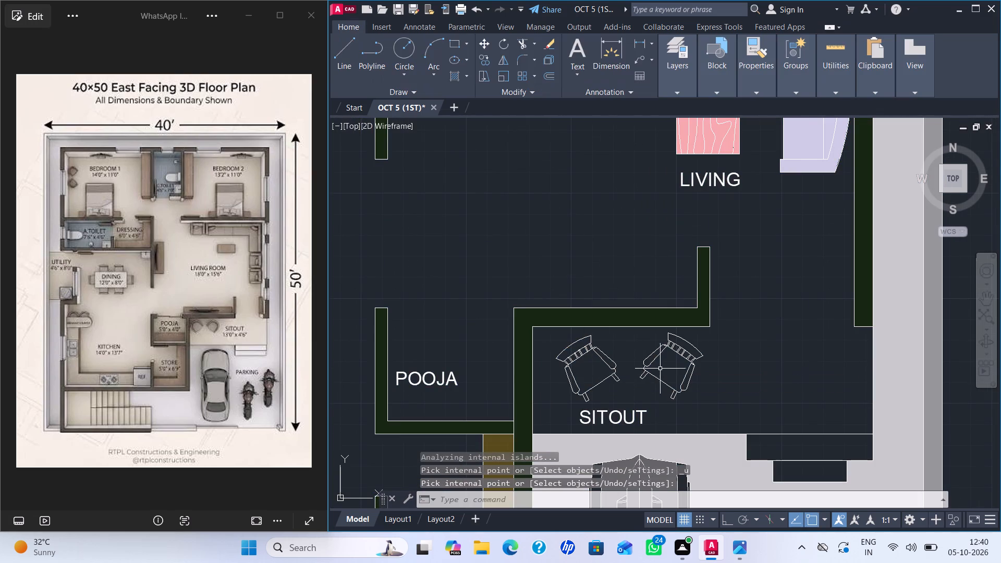
# Hatch both armrests and the curved backrest of the west sitout chair with a solid fill in colour 34.
pyautogui.press('h')
pyautogui.press('Return')
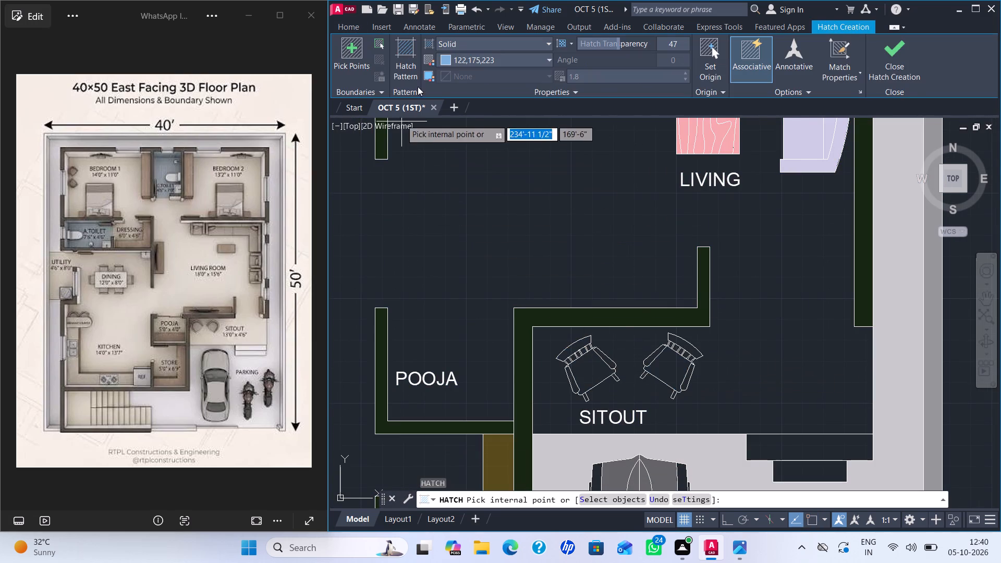
pyautogui.click(446, 57)
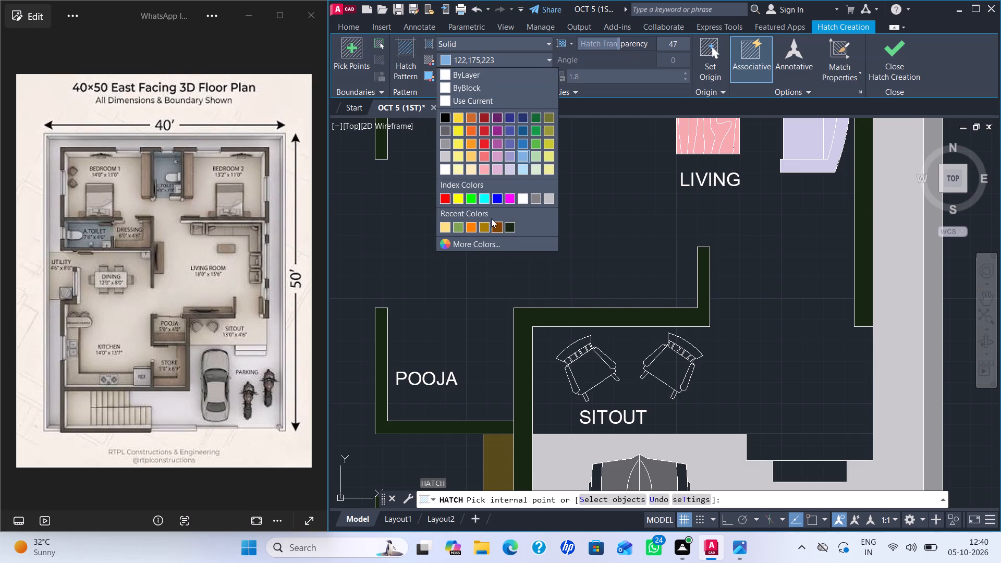
pyautogui.click(494, 224)
pyautogui.scroll(2, 589, 369)
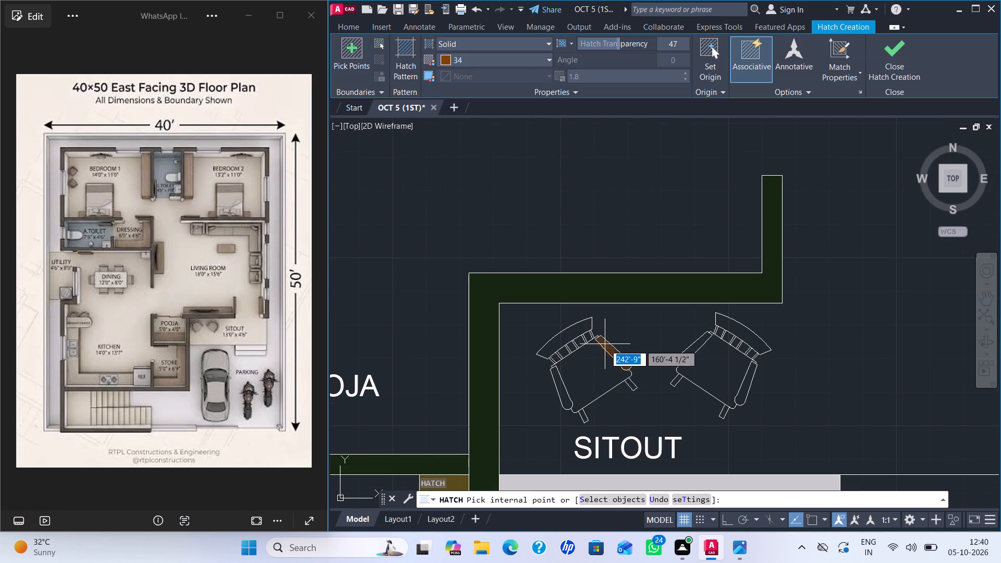
pyautogui.click(611, 349)
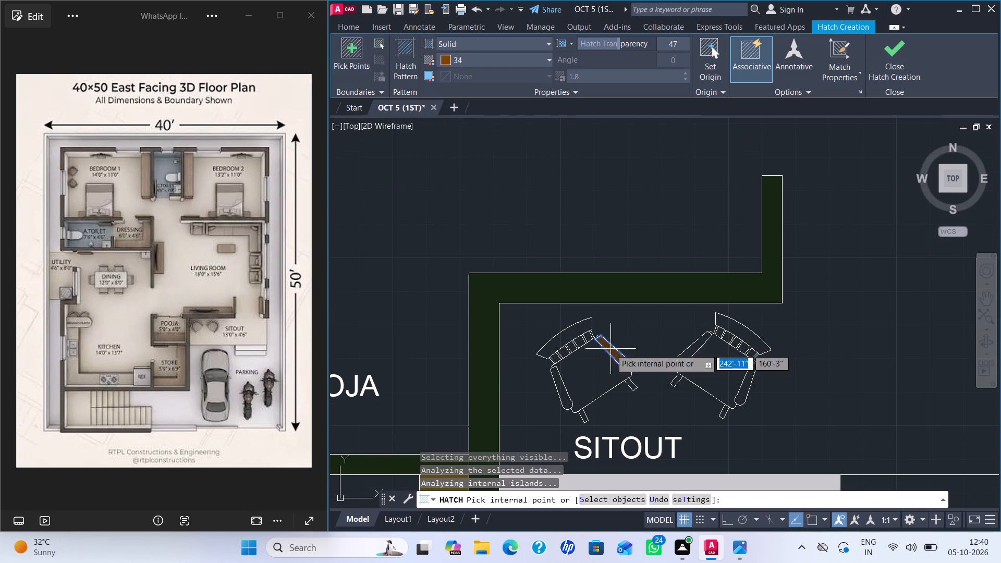
pyautogui.click(559, 380)
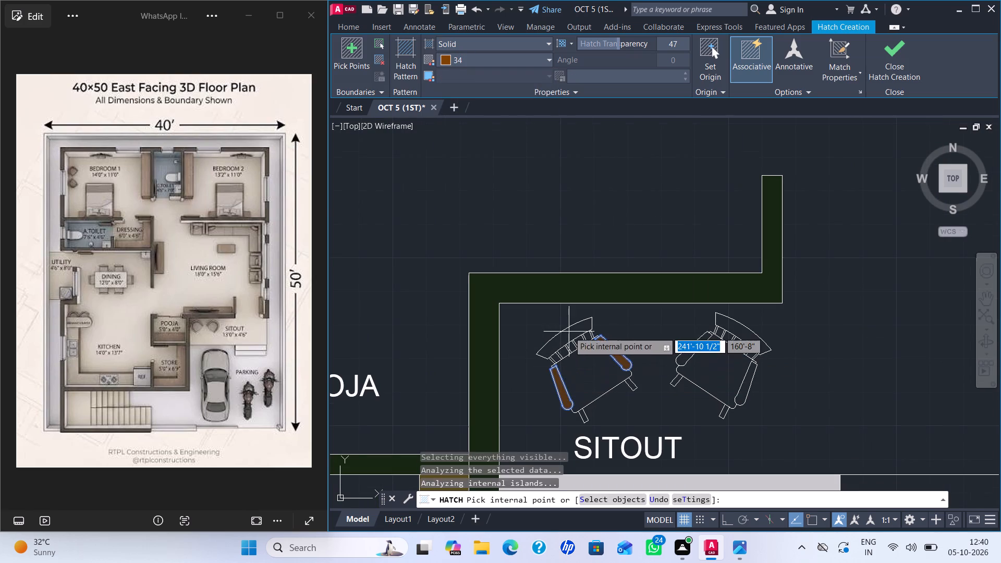
pyautogui.click(569, 332)
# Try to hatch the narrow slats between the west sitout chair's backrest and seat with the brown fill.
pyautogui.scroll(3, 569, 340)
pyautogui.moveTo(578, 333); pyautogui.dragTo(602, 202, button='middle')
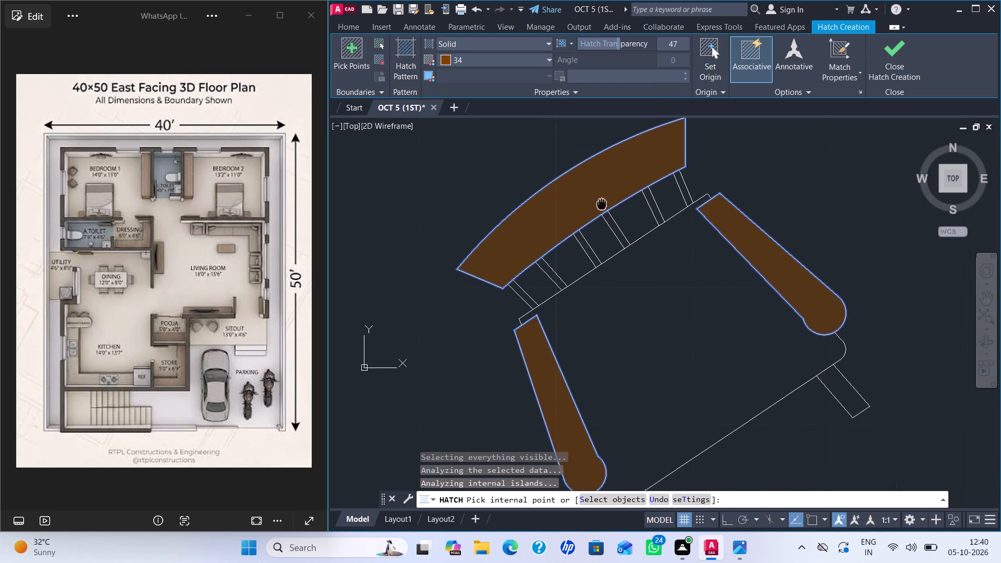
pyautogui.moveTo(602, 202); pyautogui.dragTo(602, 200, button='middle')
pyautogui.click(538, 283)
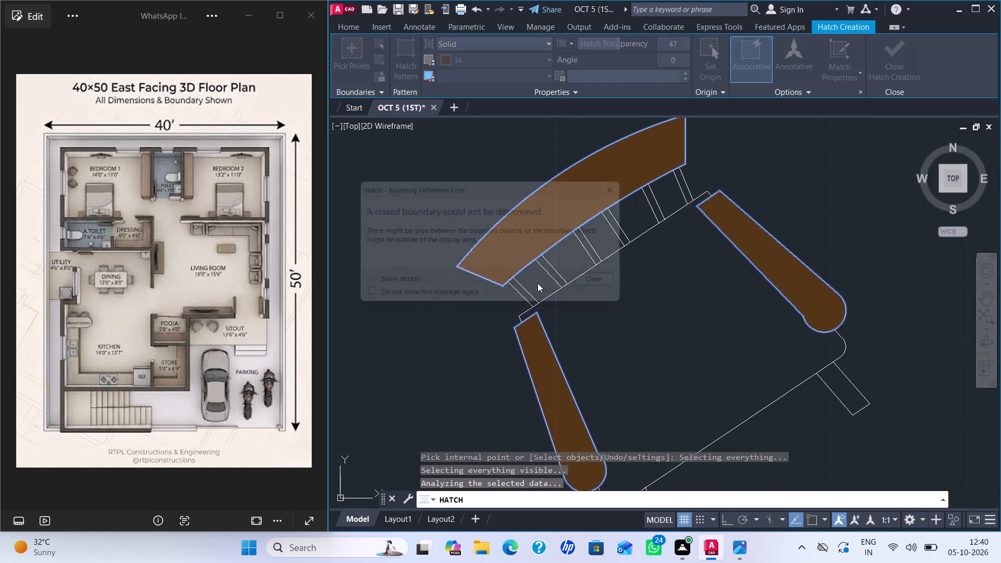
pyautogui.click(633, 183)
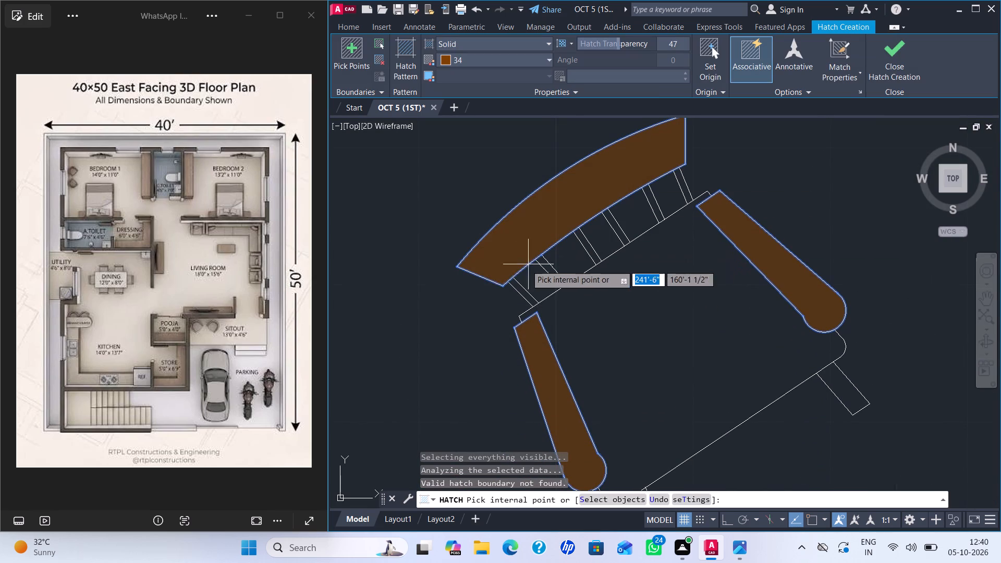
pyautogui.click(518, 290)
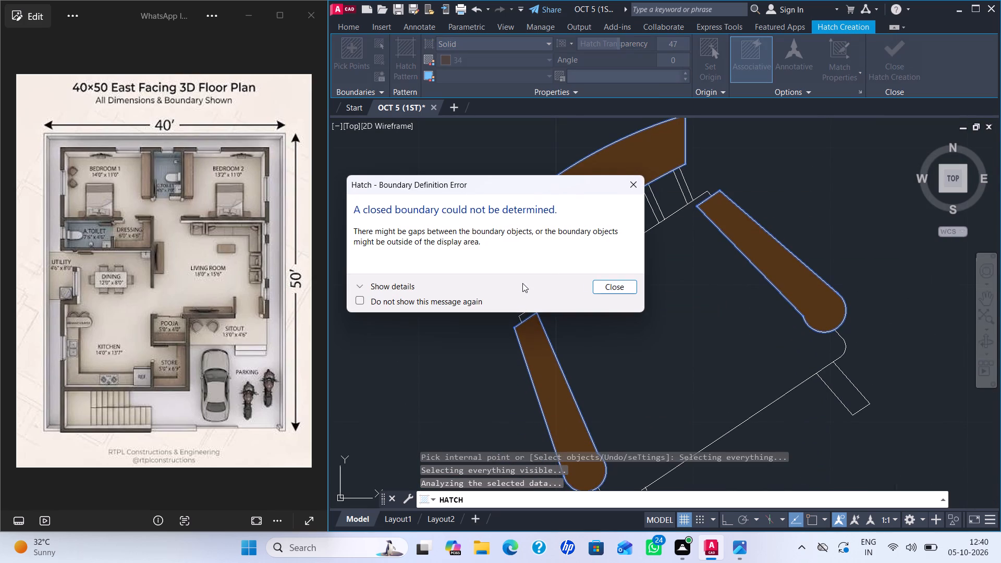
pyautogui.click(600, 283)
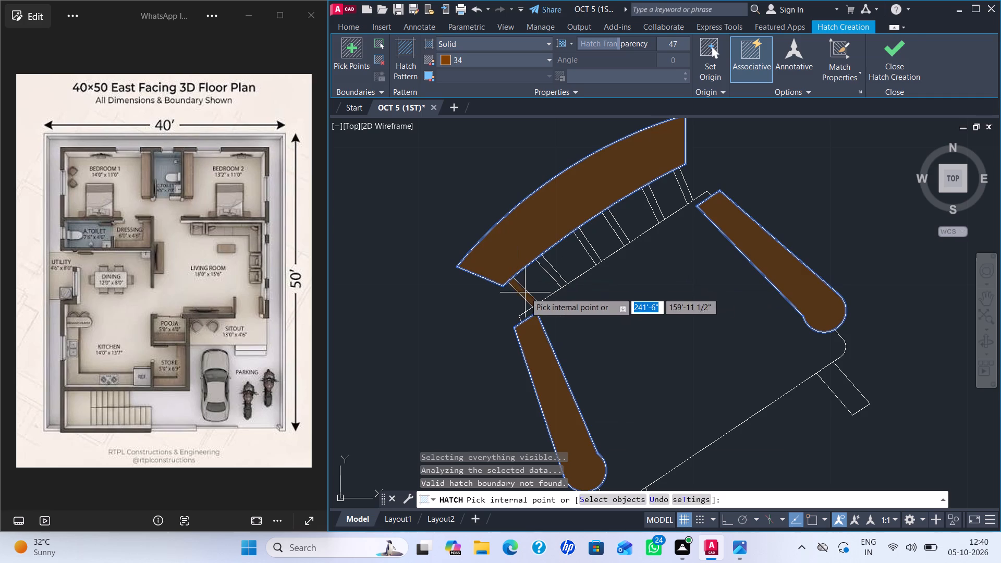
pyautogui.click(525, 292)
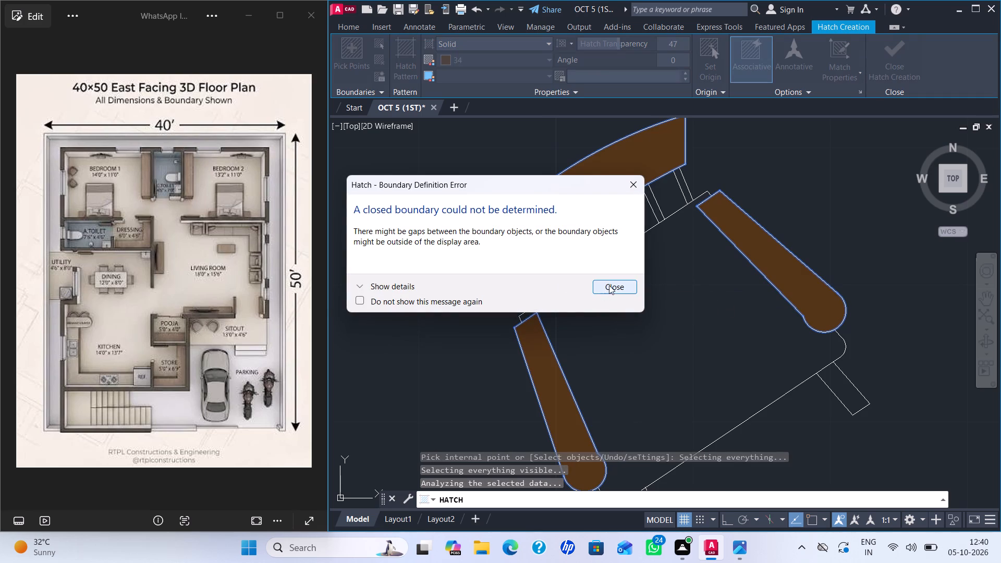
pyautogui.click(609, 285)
# Hatch the two front legs of the west sitout chair with the solid colour 34 fill.
pyautogui.click(839, 384)
pyautogui.scroll(-1, 851, 396)
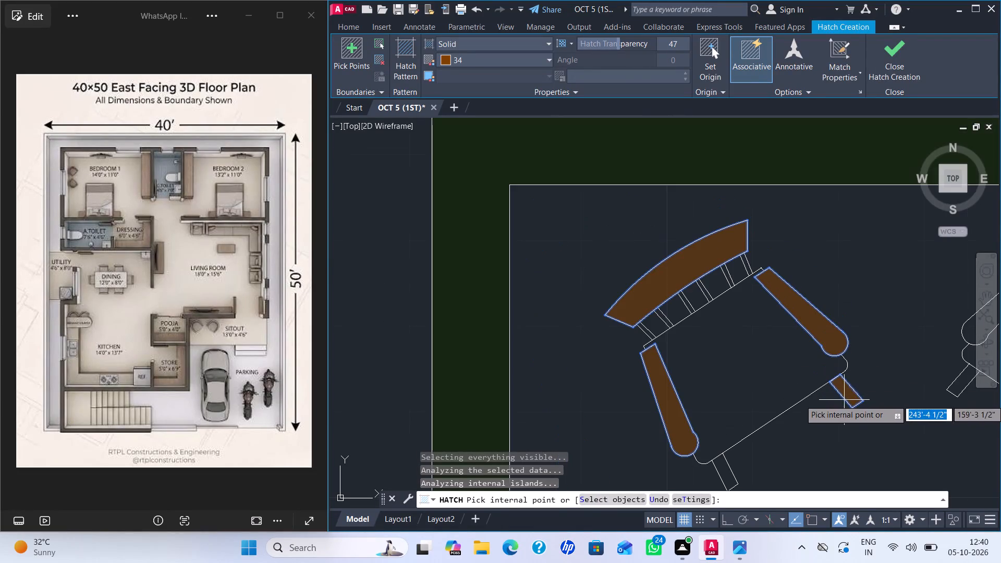
pyautogui.moveTo(844, 400); pyautogui.dragTo(776, 298, button='middle')
pyautogui.click(655, 374)
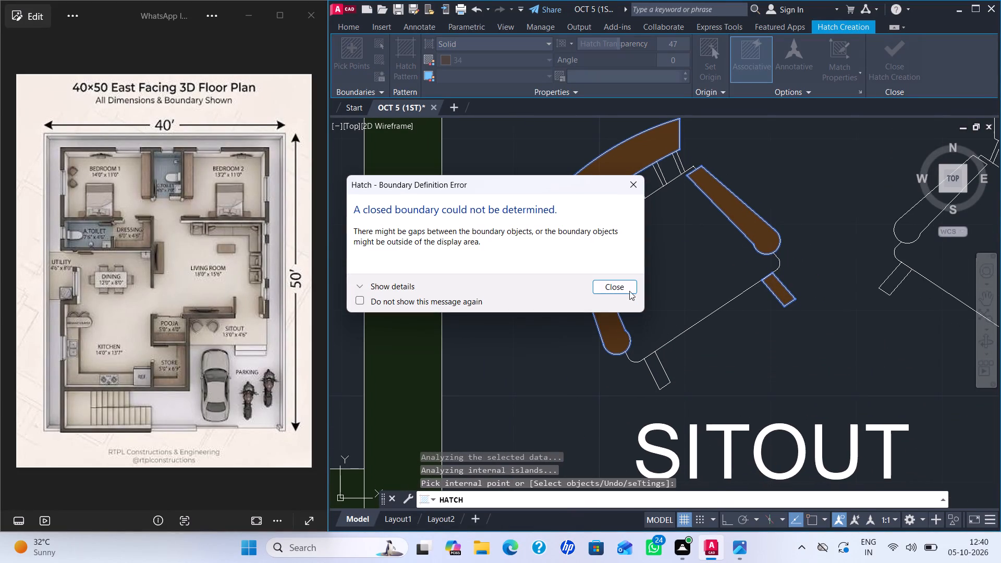
pyautogui.click(626, 285)
pyautogui.press('Return')
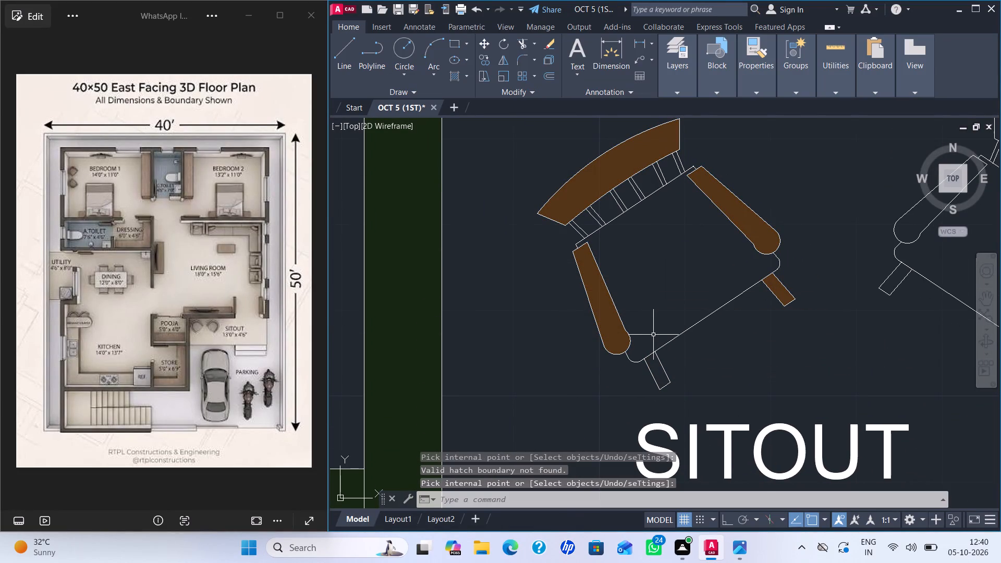
pyautogui.press('space')
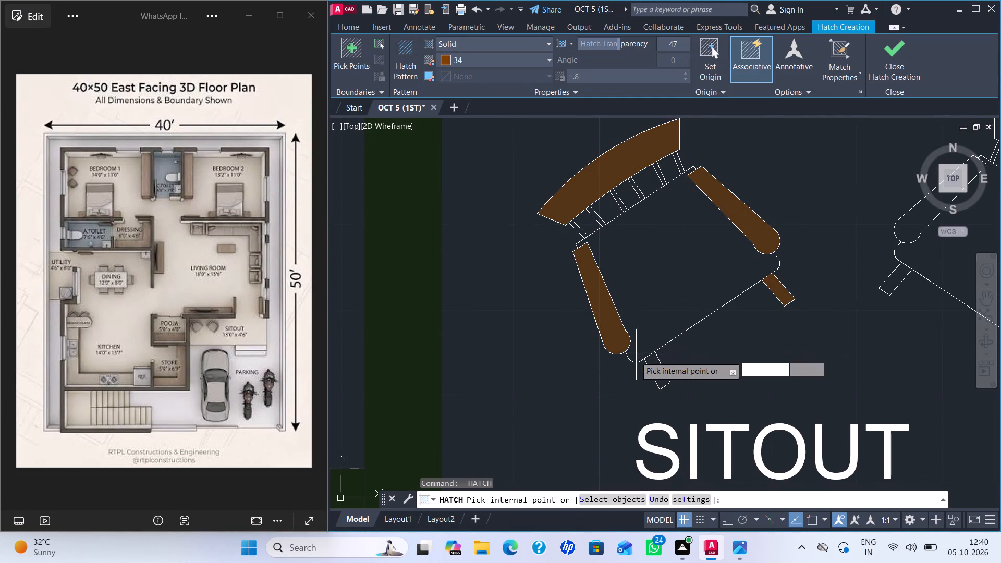
pyautogui.click(658, 370)
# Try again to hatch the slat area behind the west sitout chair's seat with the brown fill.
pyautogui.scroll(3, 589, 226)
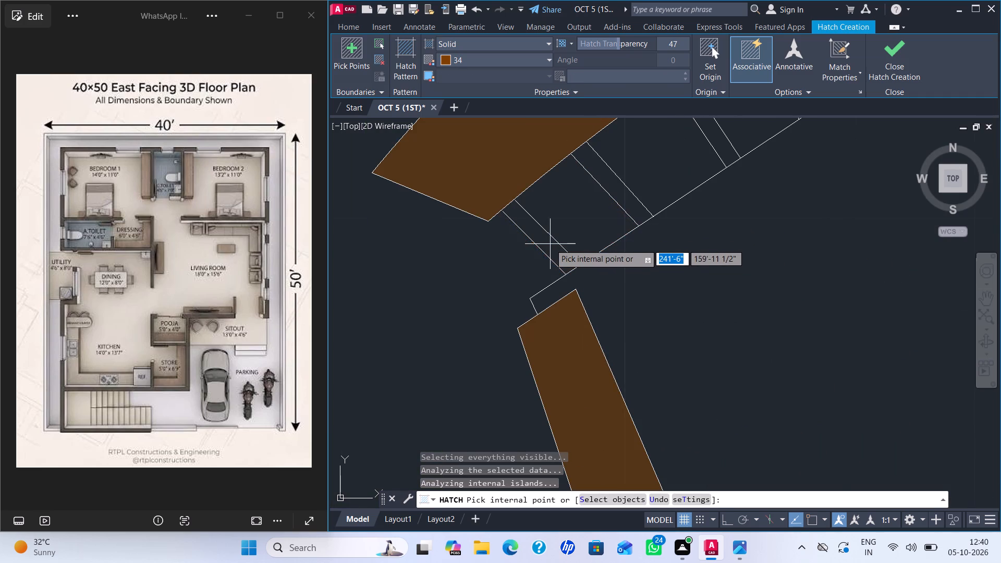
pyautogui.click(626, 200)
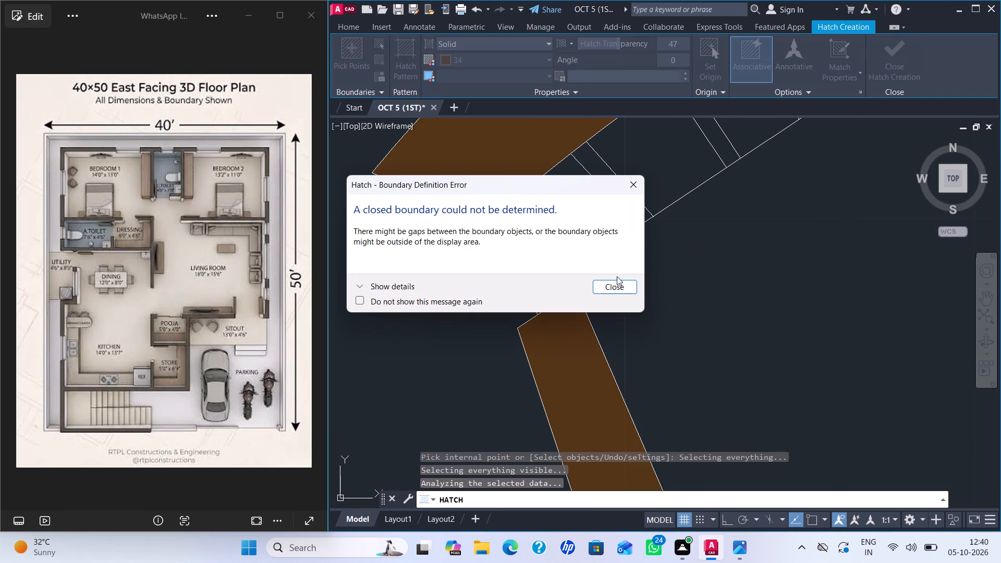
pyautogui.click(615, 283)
# Hatch the two front legs and both armrests of the east sitout chair with the solid colour 34 fill.
pyautogui.scroll(-2, 626, 215)
pyautogui.scroll(-1, 679, 246)
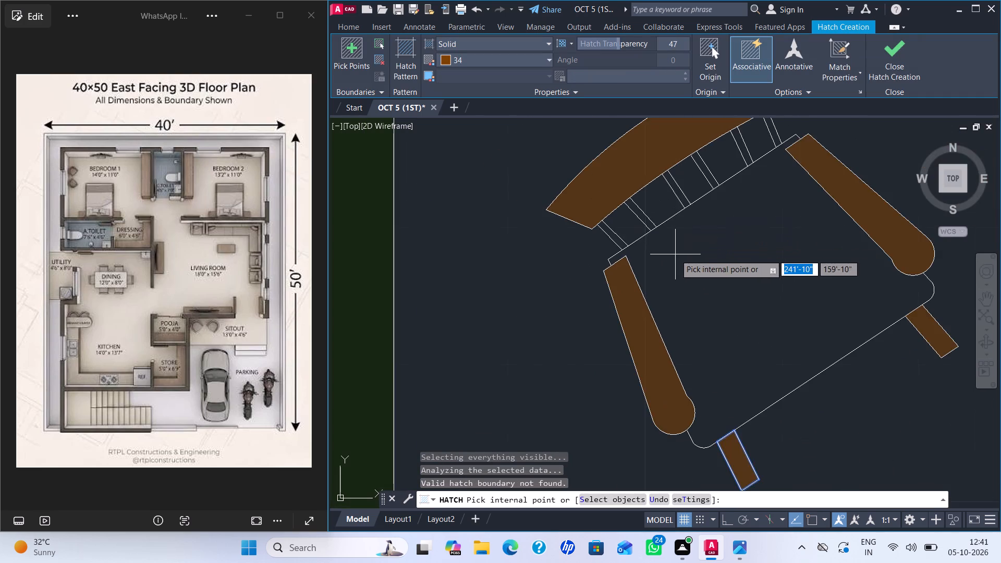
pyautogui.scroll(-2, 697, 260)
pyautogui.moveTo(755, 284); pyautogui.dragTo(633, 268, button='middle')
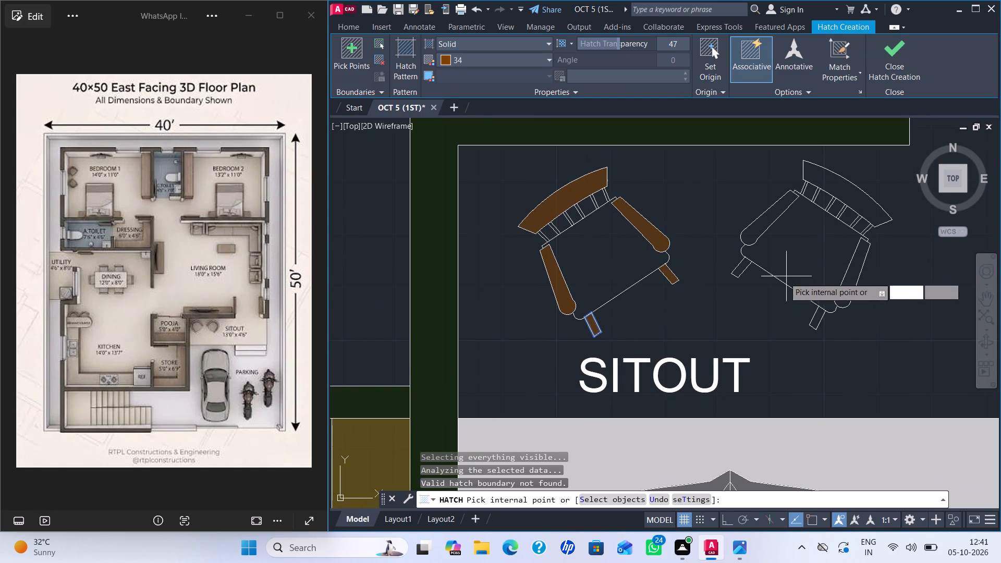
pyautogui.click(738, 265)
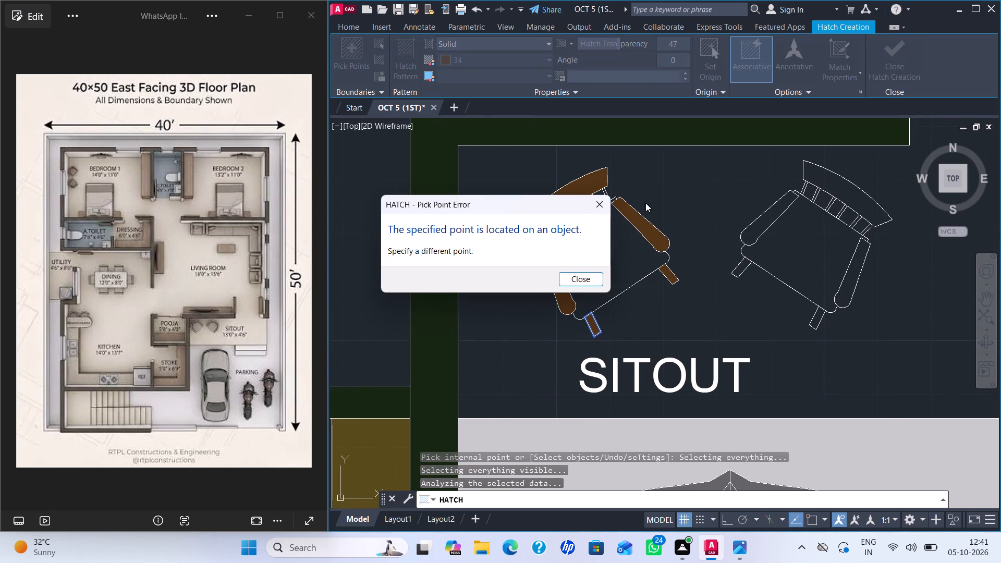
pyautogui.click(603, 200)
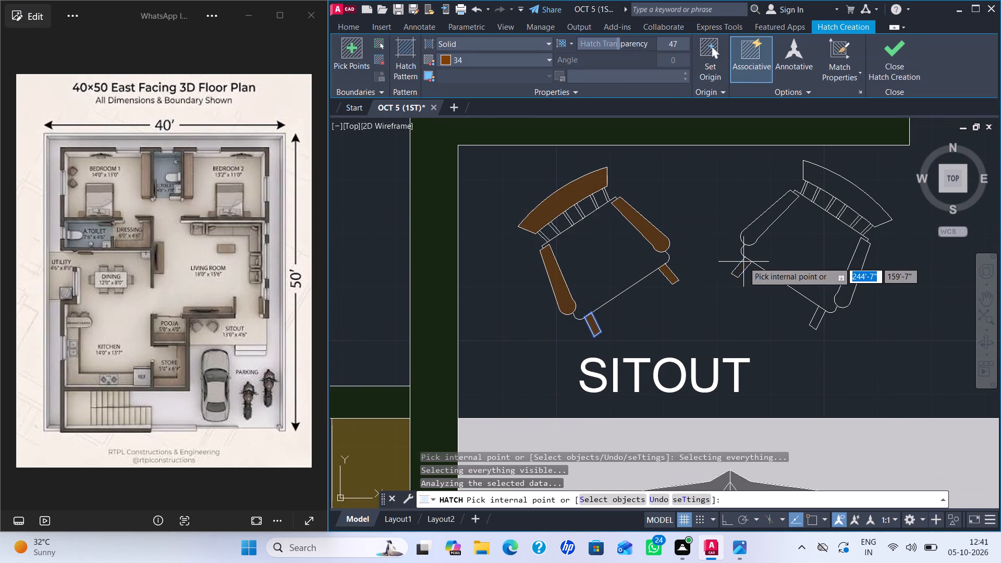
pyautogui.click(743, 264)
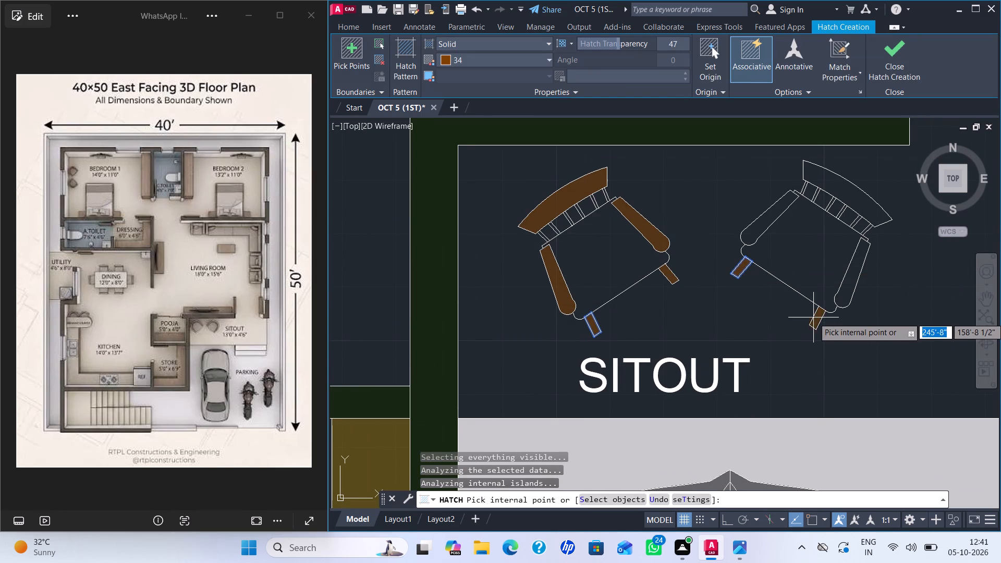
pyautogui.click(816, 317)
pyautogui.click(853, 281)
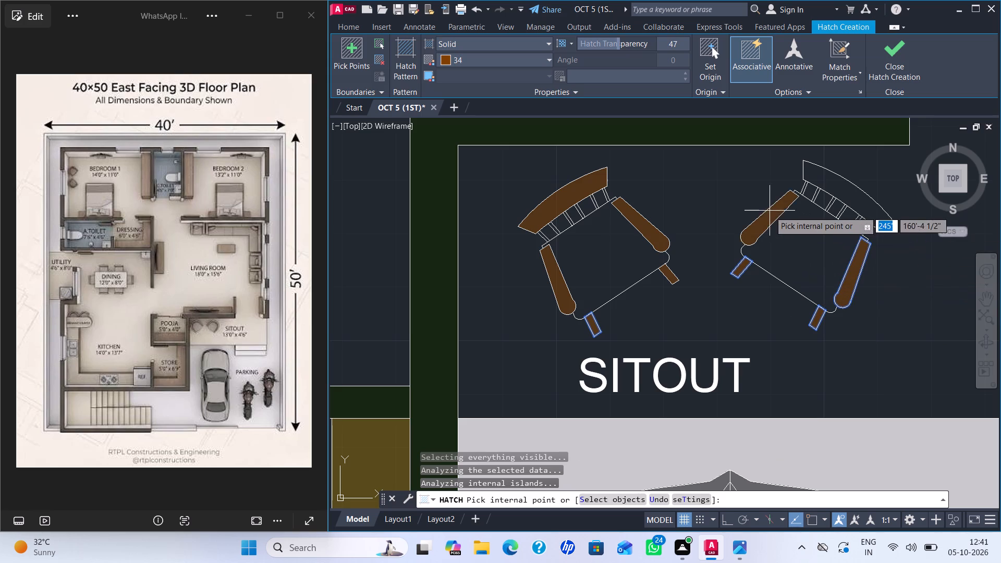
pyautogui.click(770, 215)
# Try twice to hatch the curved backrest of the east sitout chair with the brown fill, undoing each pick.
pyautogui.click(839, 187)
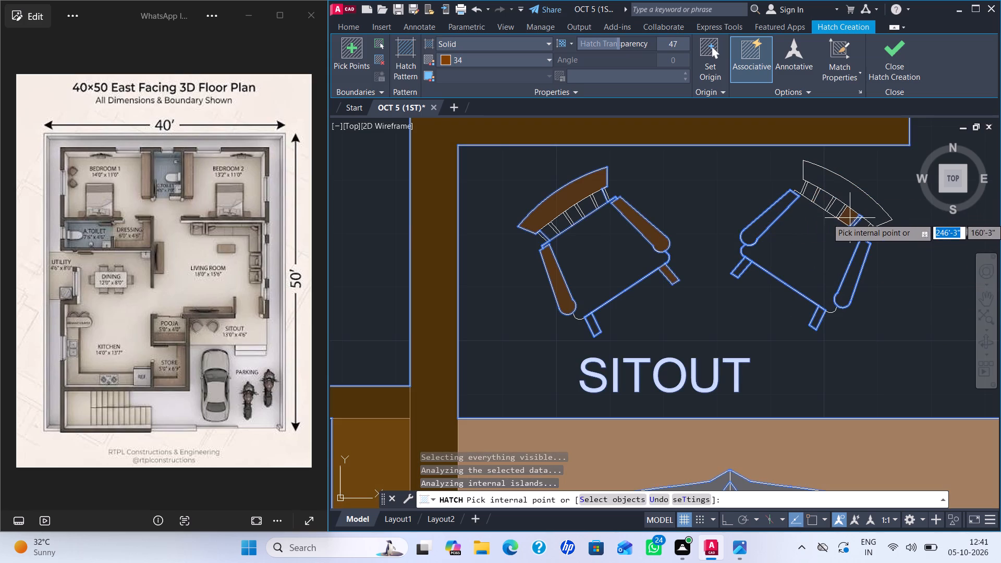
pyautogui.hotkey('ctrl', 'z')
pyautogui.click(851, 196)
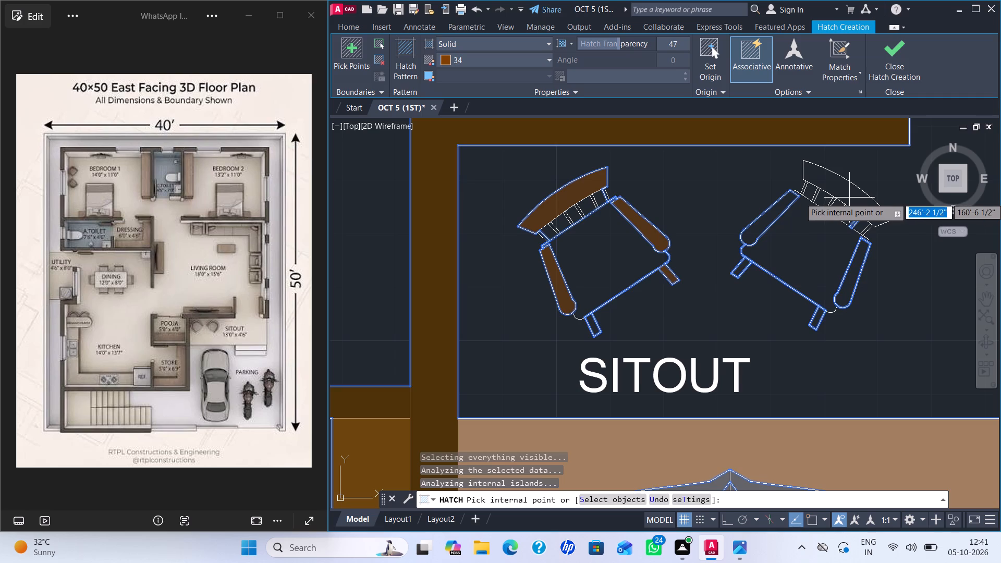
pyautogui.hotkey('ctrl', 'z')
# Hatch the west armrest of the east sitout chair again with the solid colour 34 fill.
pyautogui.click(855, 274)
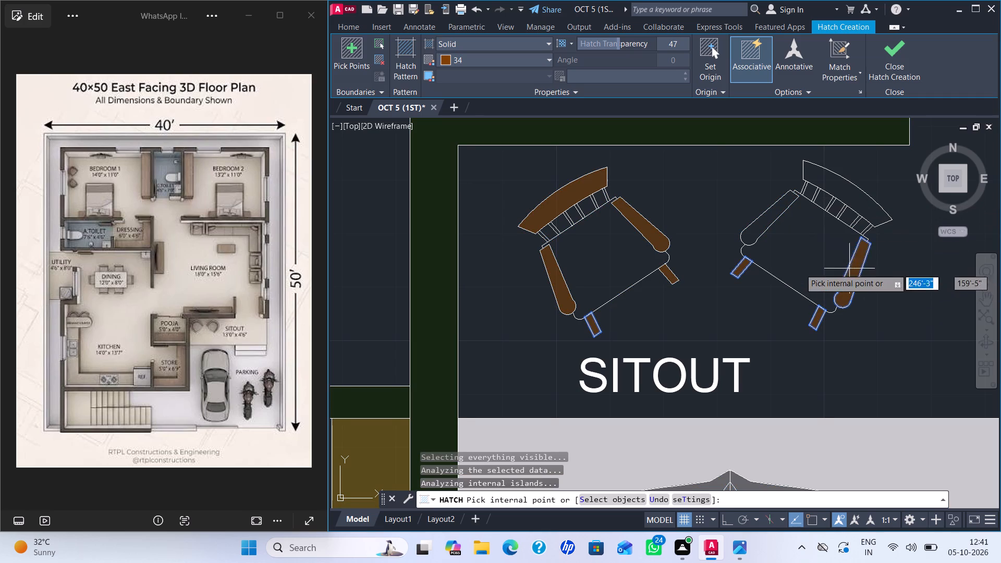
pyautogui.click(771, 215)
pyautogui.press('Return')
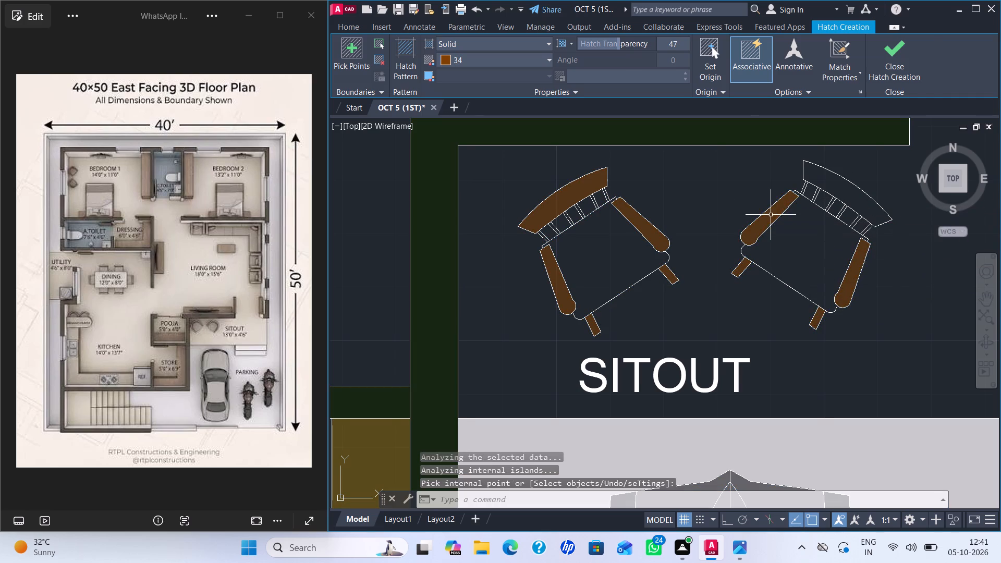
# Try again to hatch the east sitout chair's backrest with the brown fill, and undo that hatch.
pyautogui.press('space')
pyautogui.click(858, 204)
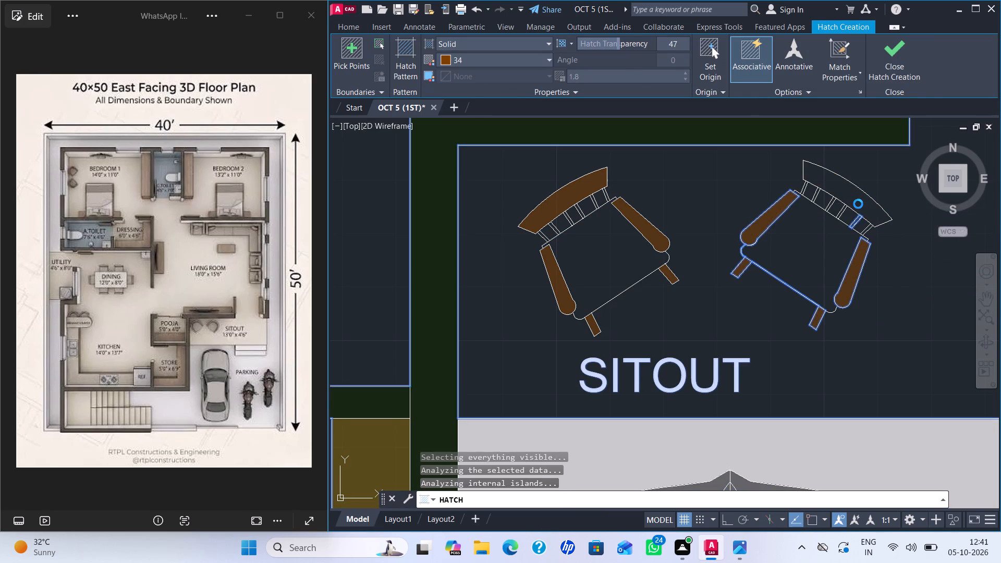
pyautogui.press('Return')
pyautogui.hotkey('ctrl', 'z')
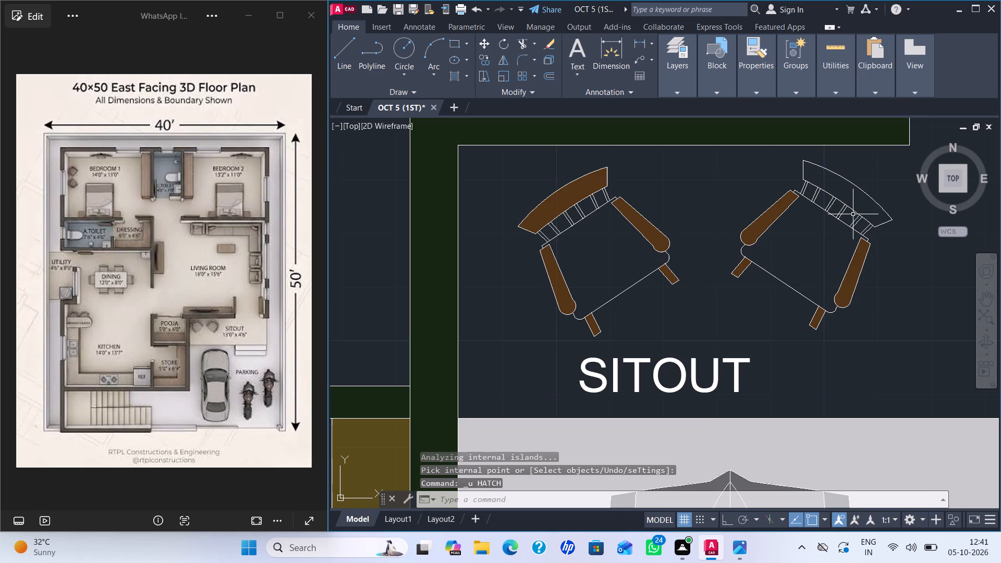
# Hatch the middle section of the slat area behind the east sitout chair's seat with the solid colour 34 fill.
pyautogui.scroll(-3, 850, 235)
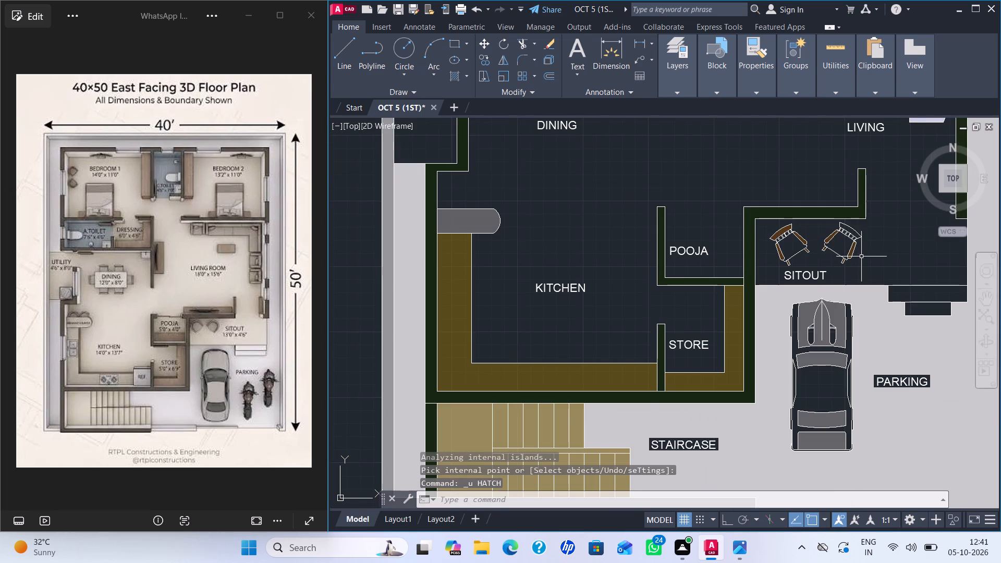
pyautogui.scroll(-1, 862, 255)
pyautogui.scroll(4, 862, 253)
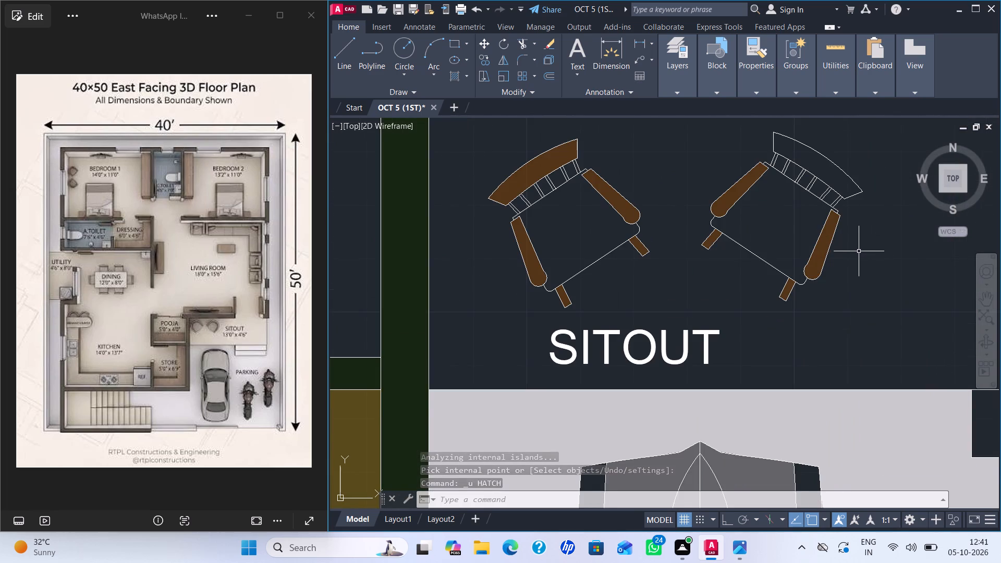
pyautogui.moveTo(854, 258); pyautogui.dragTo(823, 324, button='middle')
pyautogui.scroll(2, 801, 235)
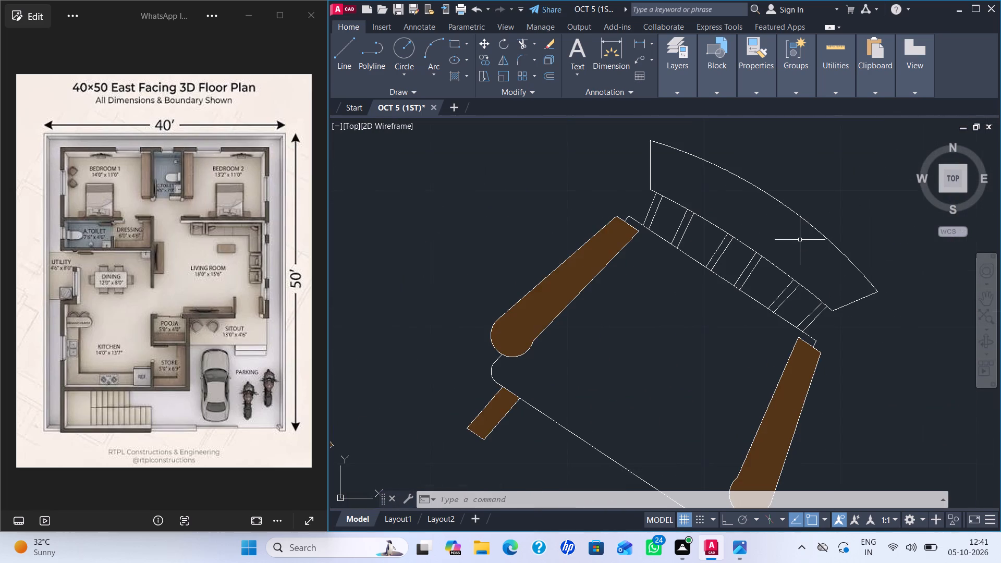
pyautogui.scroll(1, 824, 272)
pyautogui.scroll(-1, 824, 272)
pyautogui.press('space')
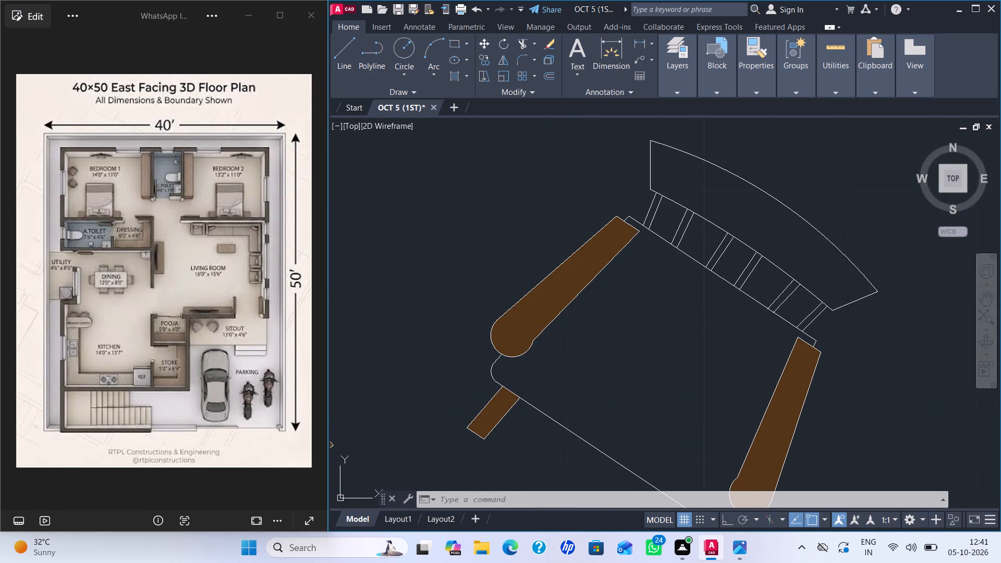
pyautogui.scroll(3, 836, 208)
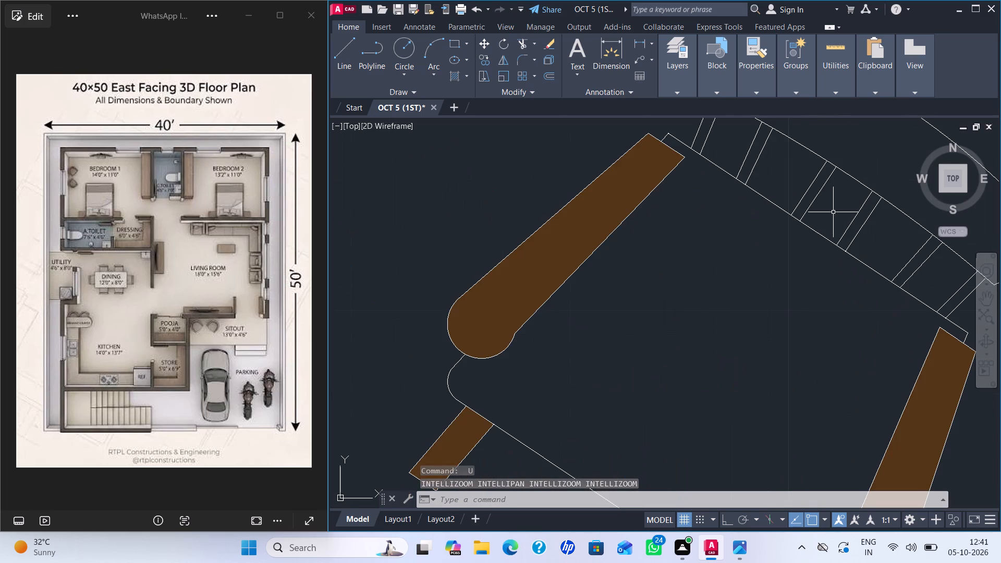
pyautogui.press('h')
pyautogui.press('Return')
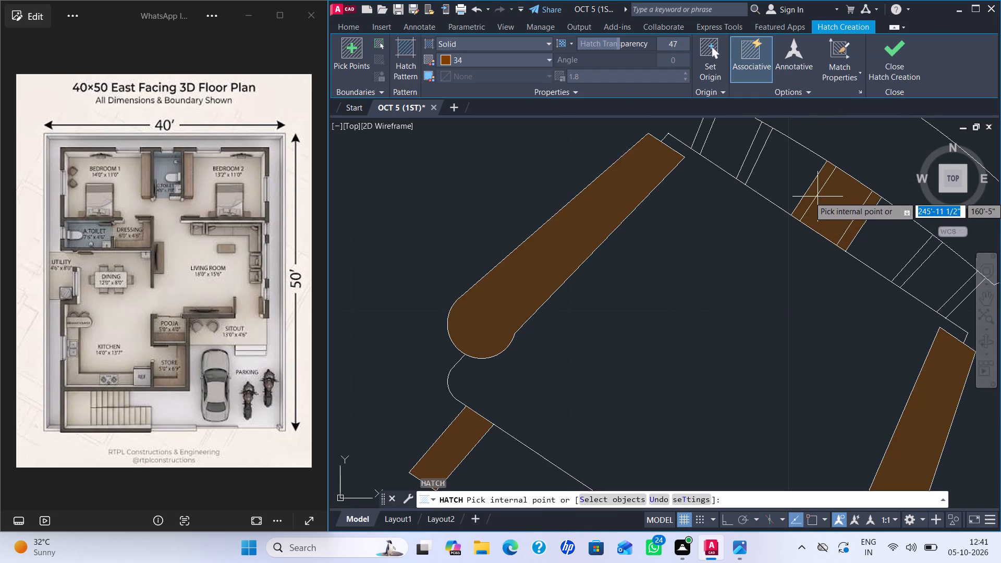
pyautogui.click(823, 183)
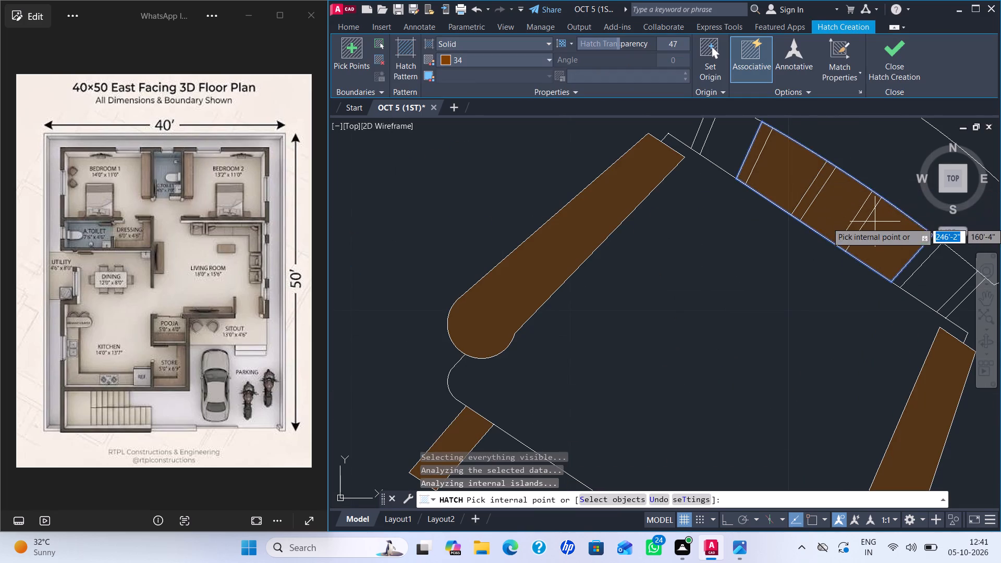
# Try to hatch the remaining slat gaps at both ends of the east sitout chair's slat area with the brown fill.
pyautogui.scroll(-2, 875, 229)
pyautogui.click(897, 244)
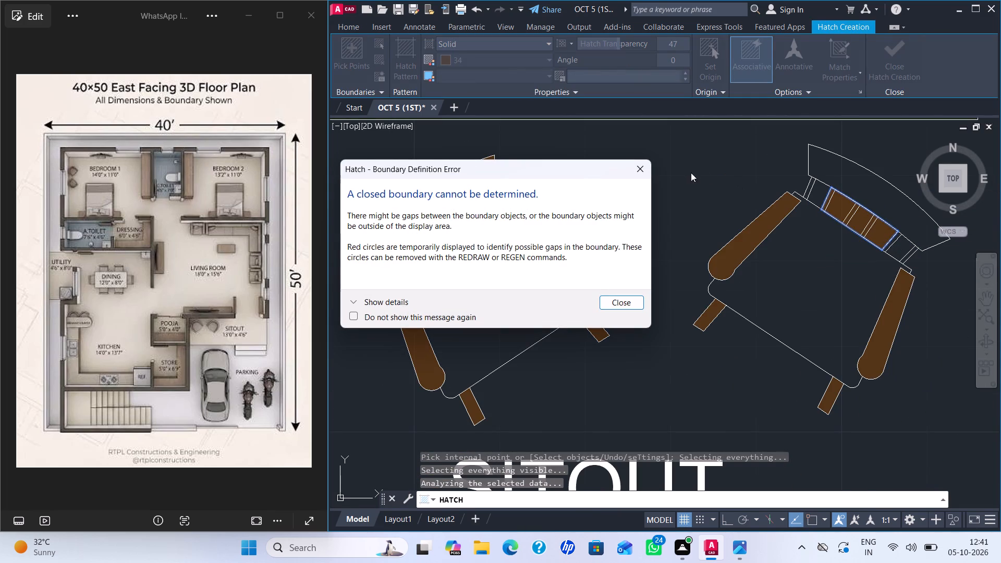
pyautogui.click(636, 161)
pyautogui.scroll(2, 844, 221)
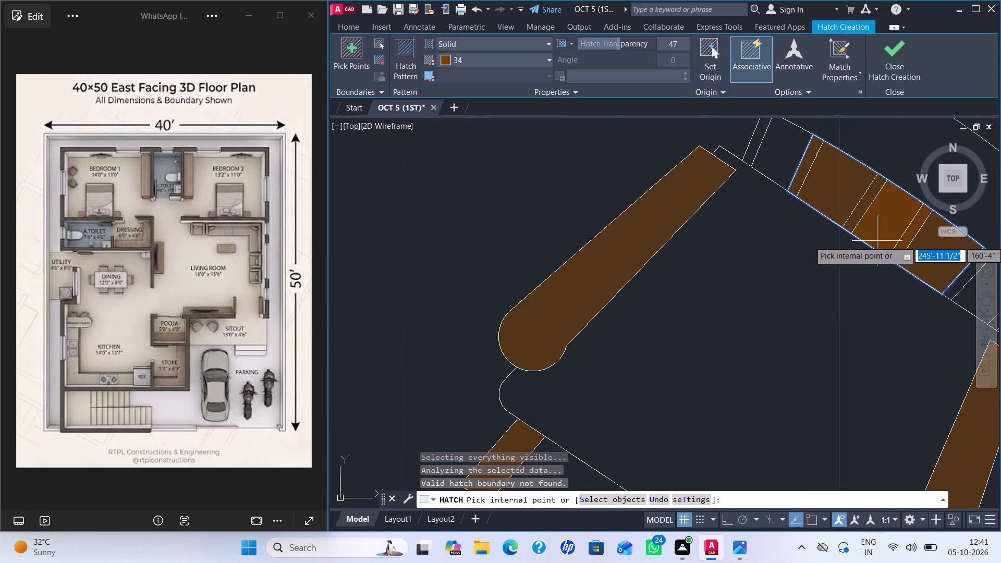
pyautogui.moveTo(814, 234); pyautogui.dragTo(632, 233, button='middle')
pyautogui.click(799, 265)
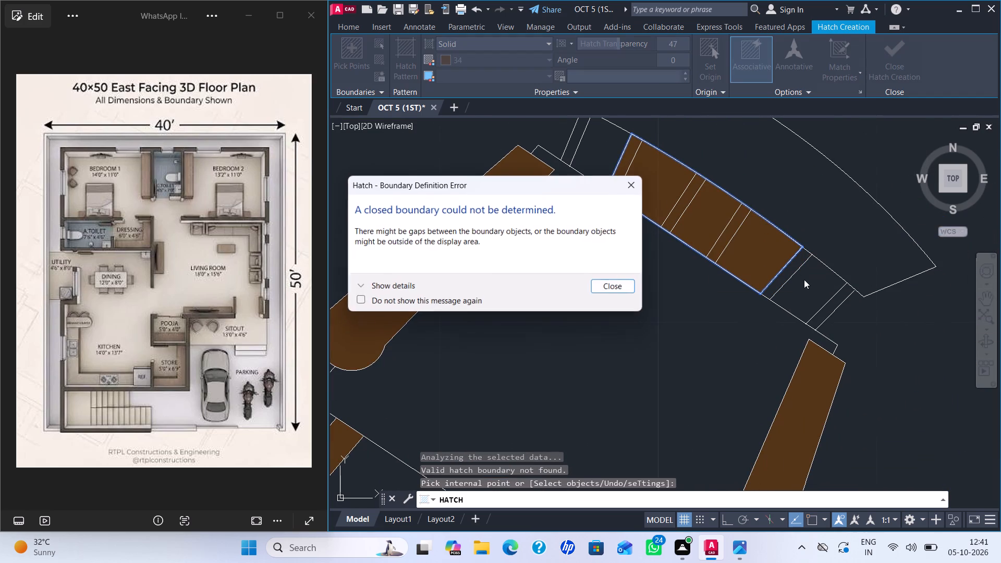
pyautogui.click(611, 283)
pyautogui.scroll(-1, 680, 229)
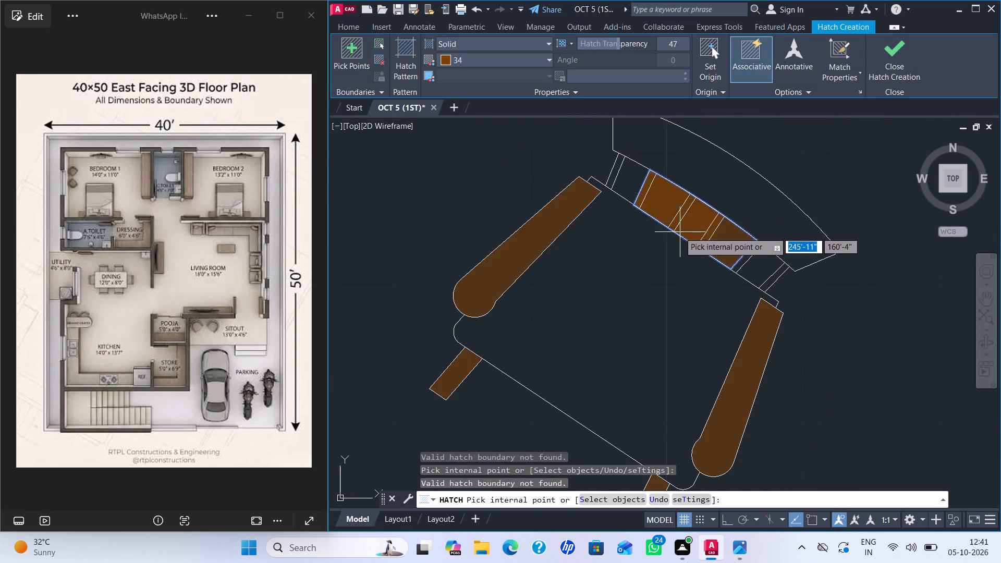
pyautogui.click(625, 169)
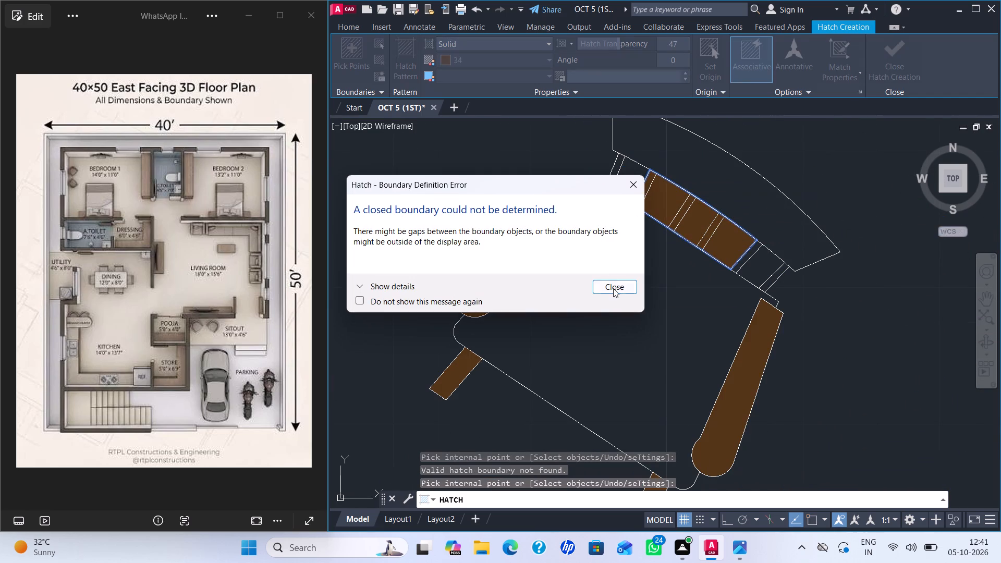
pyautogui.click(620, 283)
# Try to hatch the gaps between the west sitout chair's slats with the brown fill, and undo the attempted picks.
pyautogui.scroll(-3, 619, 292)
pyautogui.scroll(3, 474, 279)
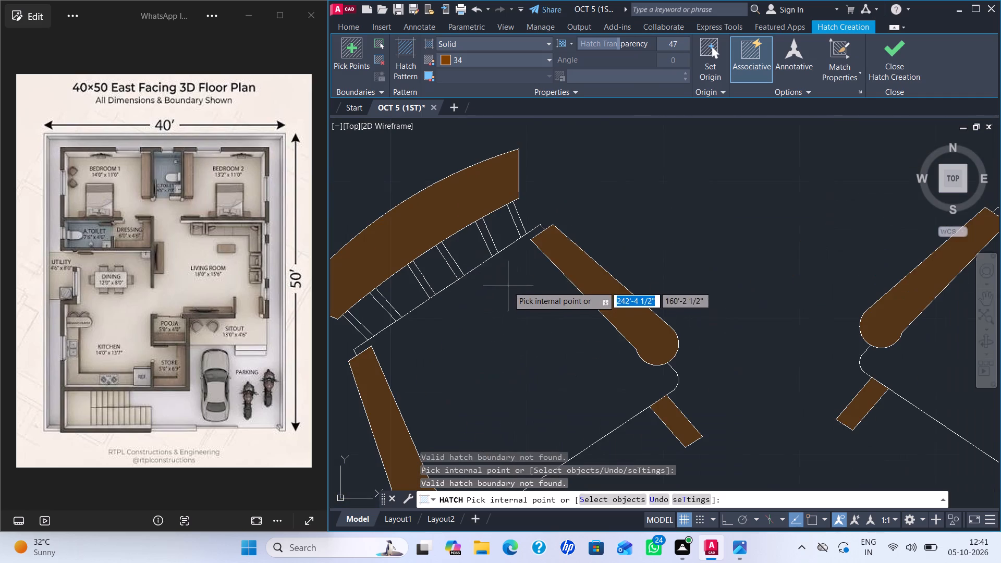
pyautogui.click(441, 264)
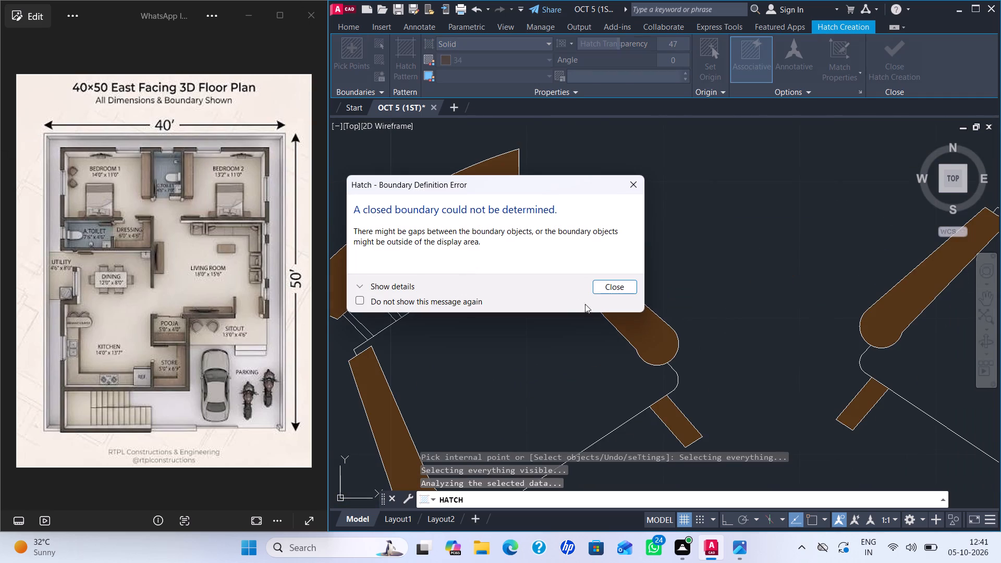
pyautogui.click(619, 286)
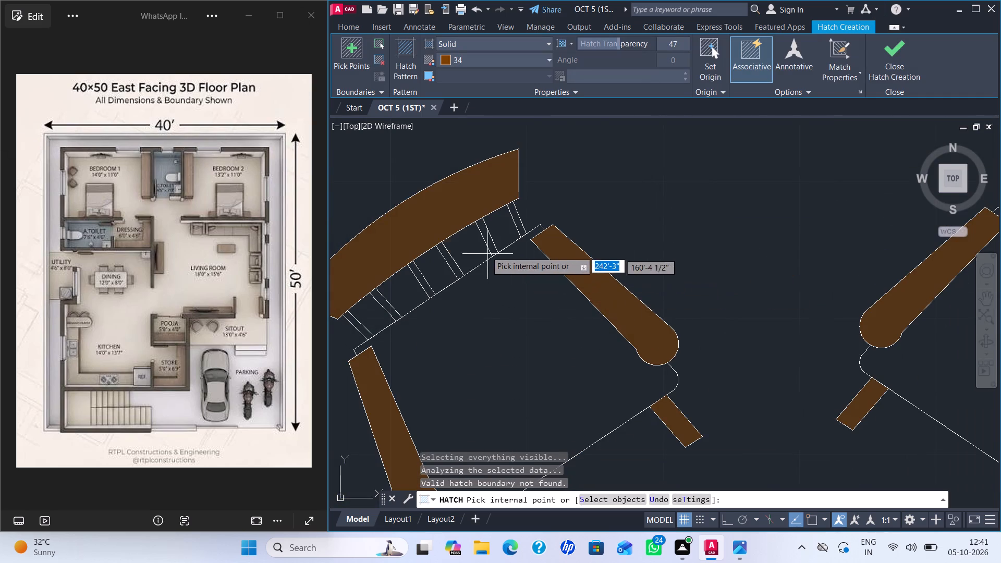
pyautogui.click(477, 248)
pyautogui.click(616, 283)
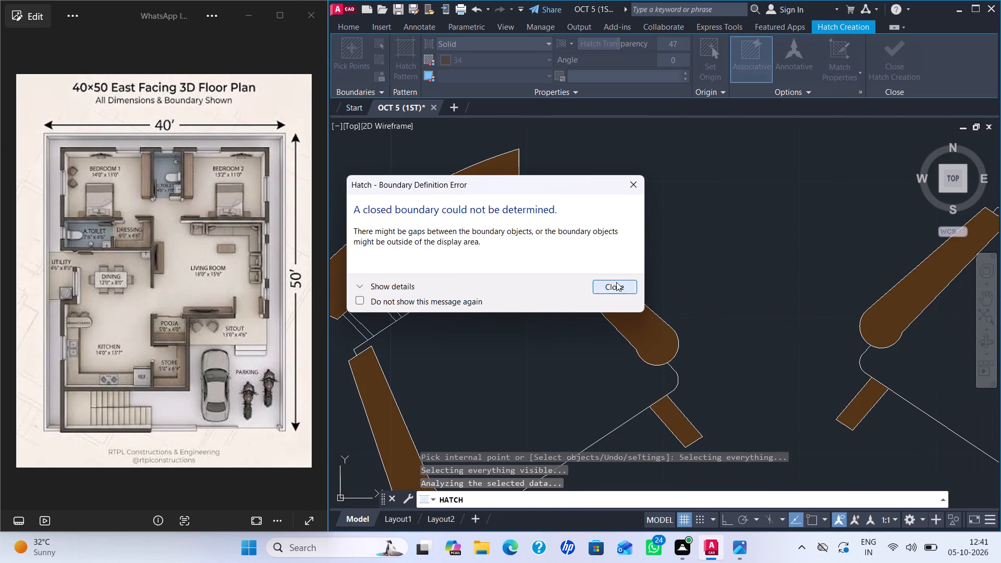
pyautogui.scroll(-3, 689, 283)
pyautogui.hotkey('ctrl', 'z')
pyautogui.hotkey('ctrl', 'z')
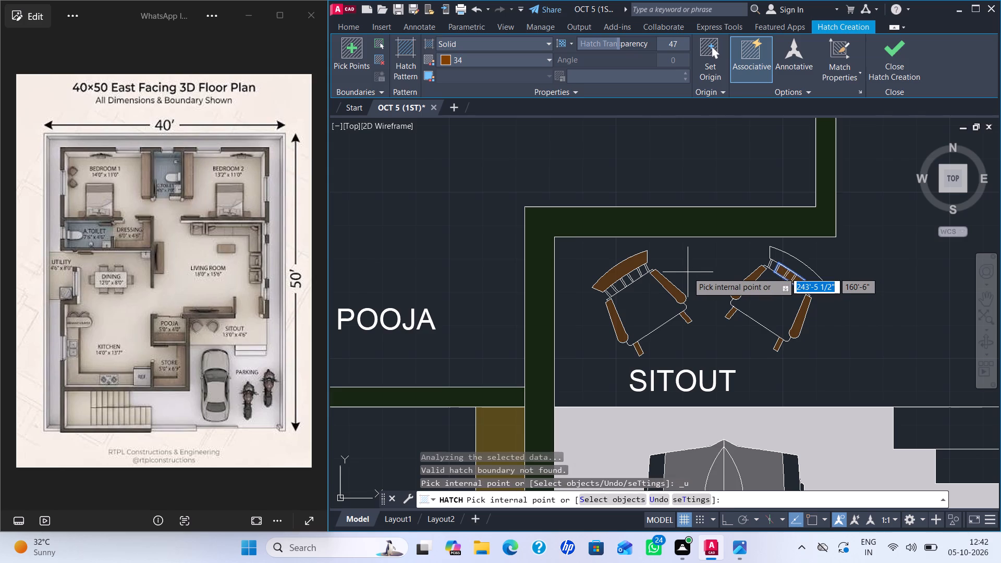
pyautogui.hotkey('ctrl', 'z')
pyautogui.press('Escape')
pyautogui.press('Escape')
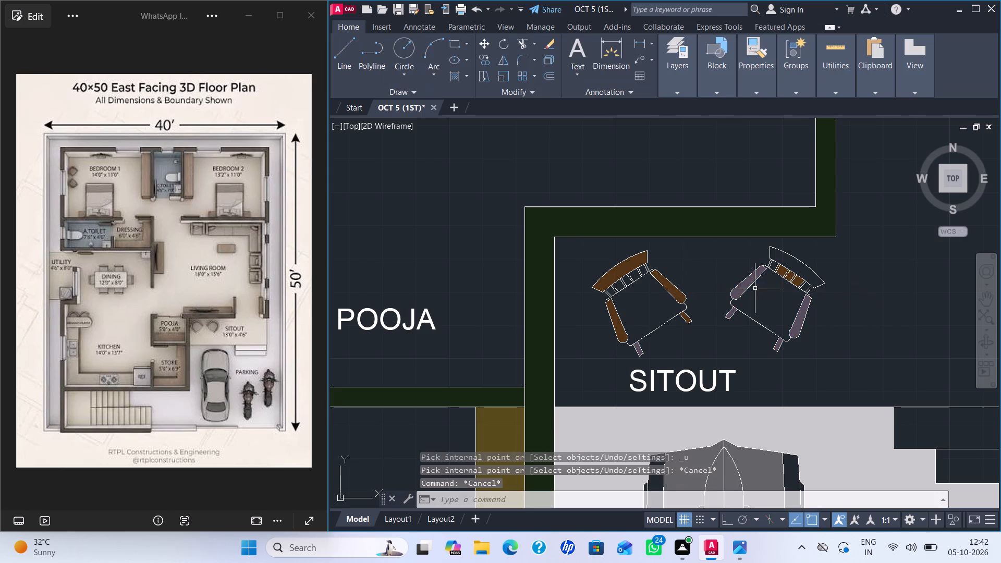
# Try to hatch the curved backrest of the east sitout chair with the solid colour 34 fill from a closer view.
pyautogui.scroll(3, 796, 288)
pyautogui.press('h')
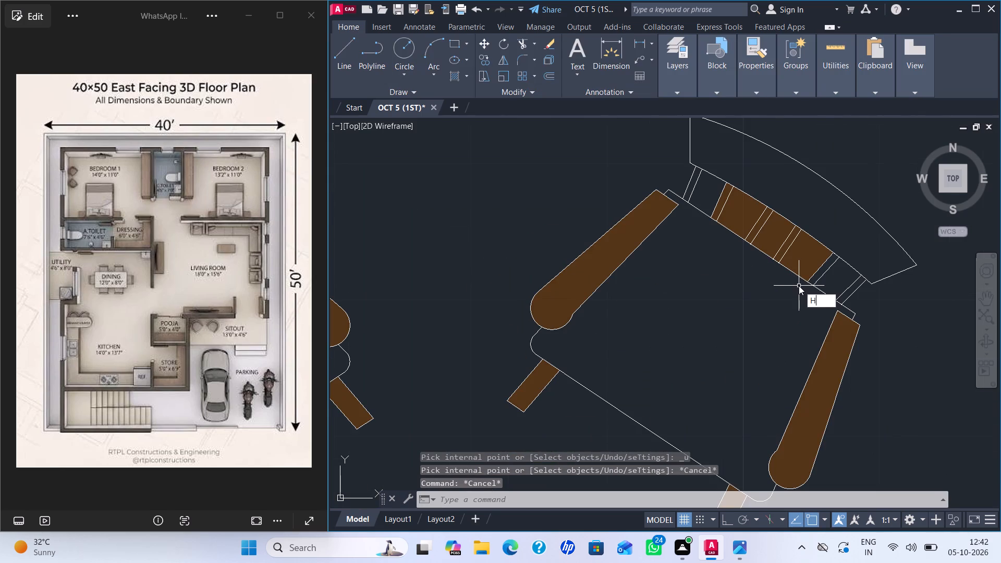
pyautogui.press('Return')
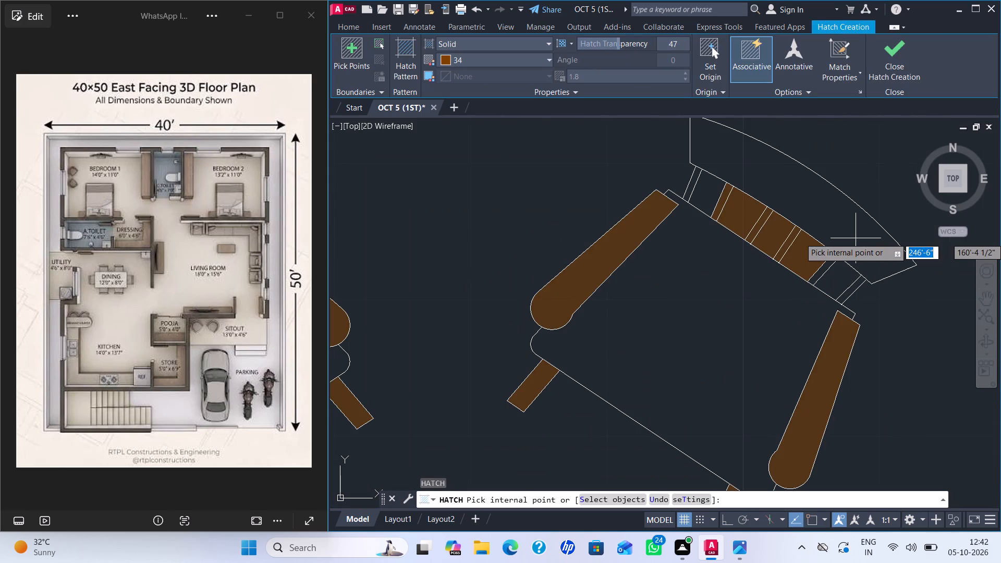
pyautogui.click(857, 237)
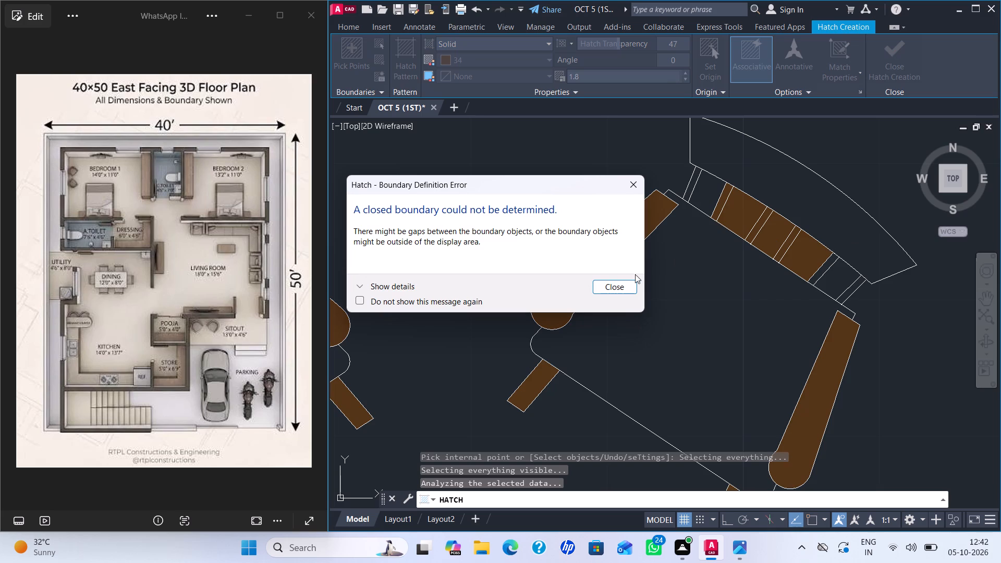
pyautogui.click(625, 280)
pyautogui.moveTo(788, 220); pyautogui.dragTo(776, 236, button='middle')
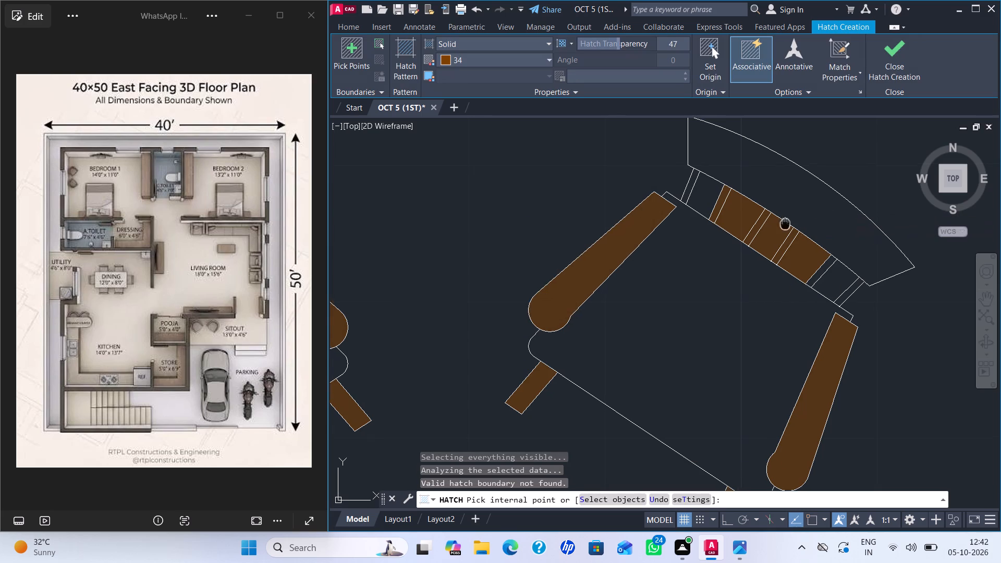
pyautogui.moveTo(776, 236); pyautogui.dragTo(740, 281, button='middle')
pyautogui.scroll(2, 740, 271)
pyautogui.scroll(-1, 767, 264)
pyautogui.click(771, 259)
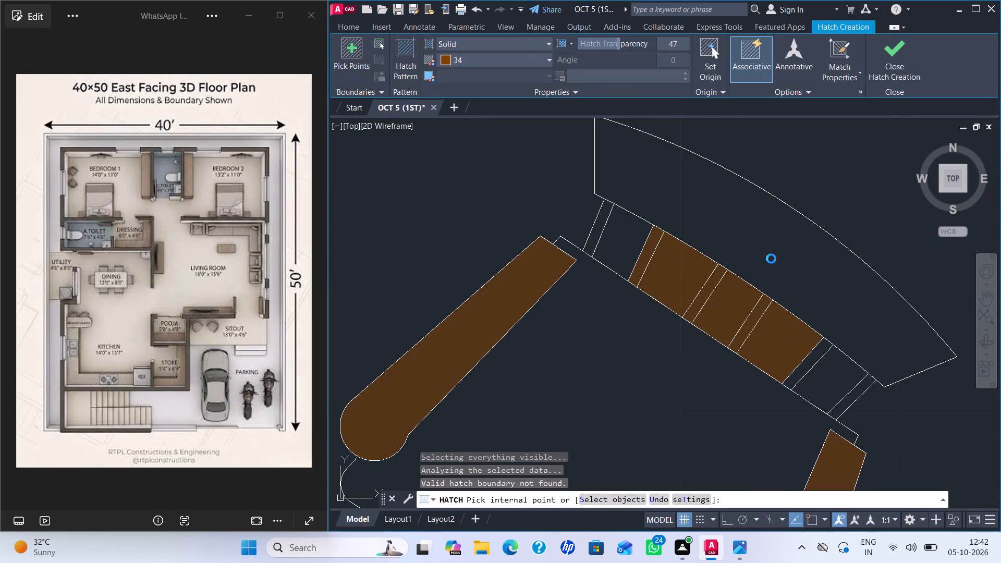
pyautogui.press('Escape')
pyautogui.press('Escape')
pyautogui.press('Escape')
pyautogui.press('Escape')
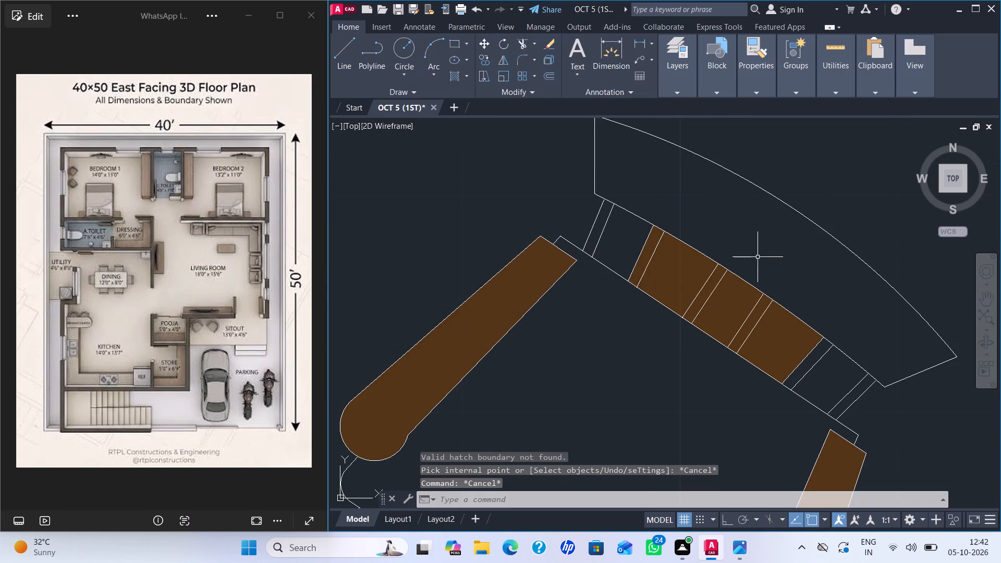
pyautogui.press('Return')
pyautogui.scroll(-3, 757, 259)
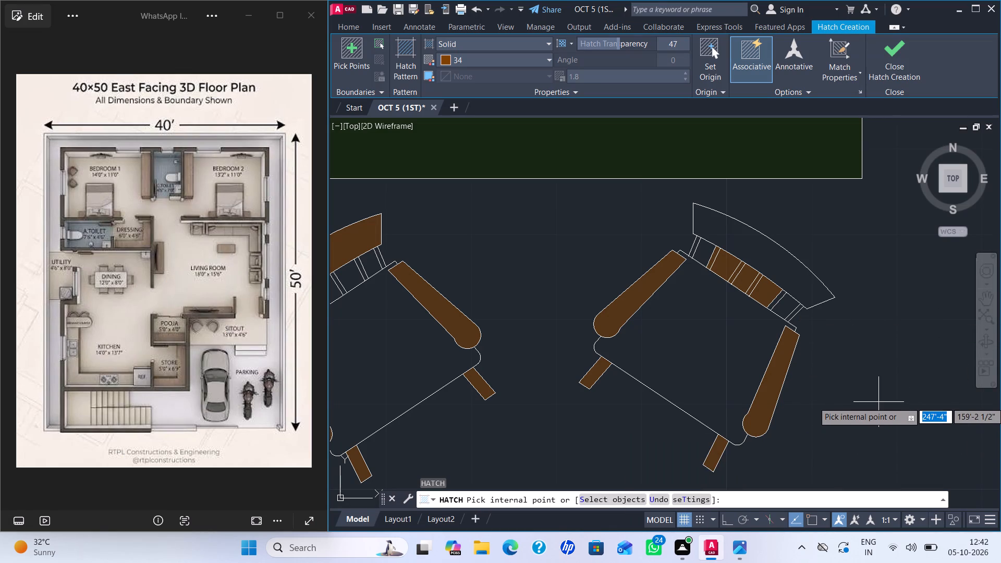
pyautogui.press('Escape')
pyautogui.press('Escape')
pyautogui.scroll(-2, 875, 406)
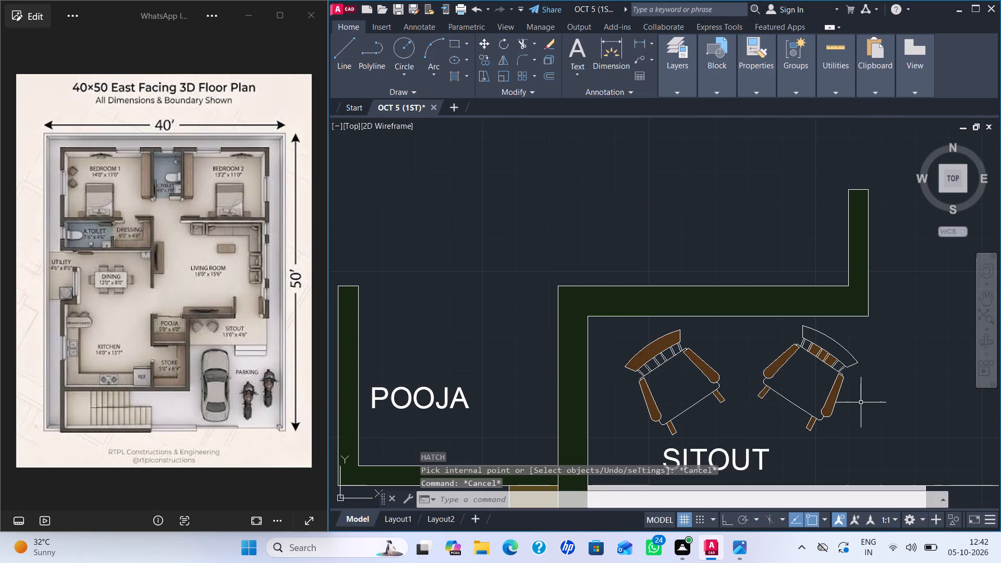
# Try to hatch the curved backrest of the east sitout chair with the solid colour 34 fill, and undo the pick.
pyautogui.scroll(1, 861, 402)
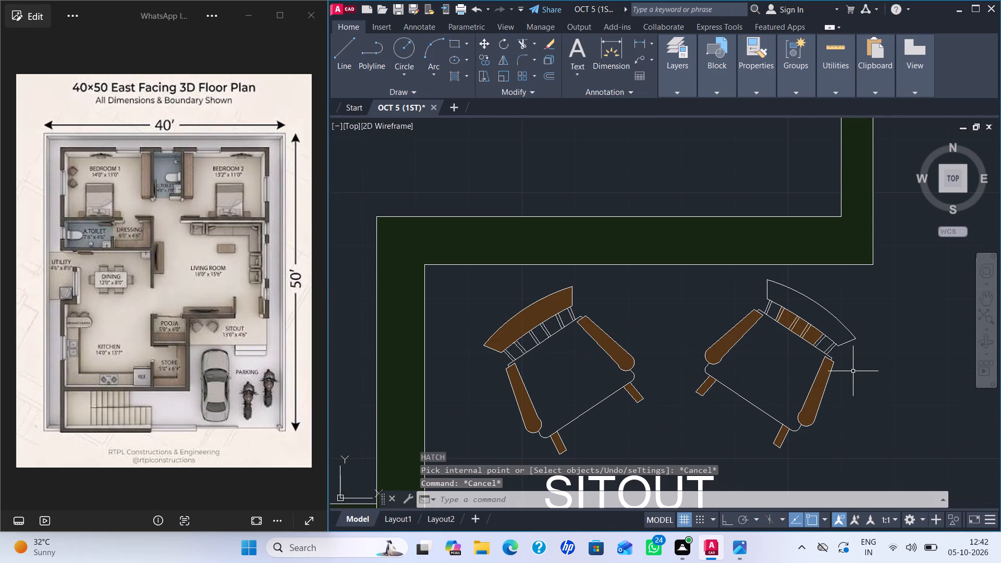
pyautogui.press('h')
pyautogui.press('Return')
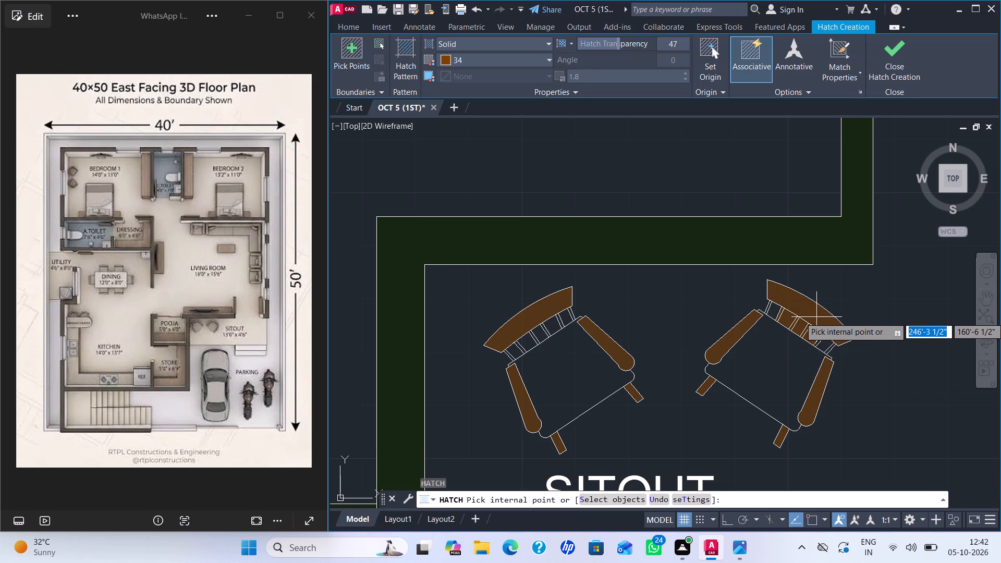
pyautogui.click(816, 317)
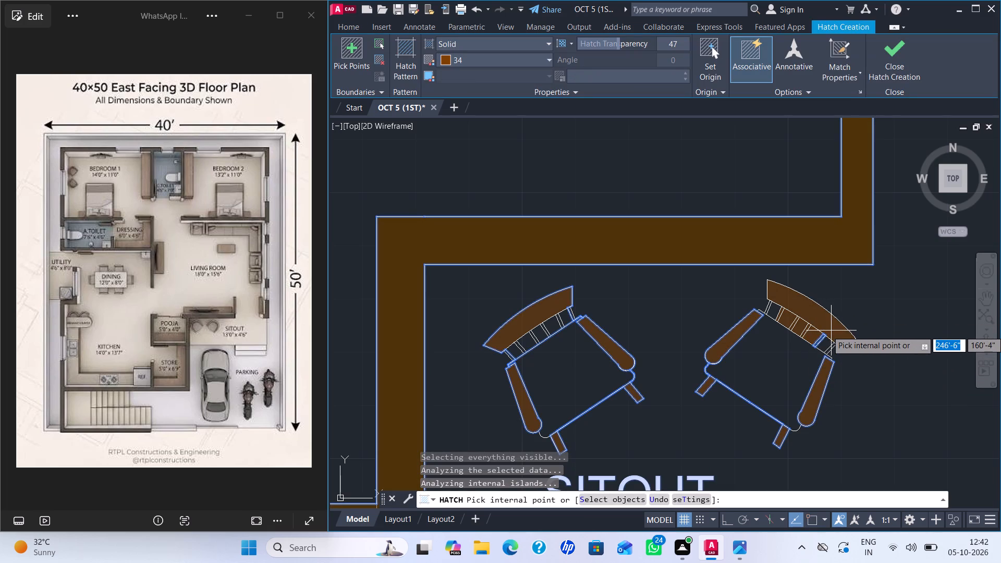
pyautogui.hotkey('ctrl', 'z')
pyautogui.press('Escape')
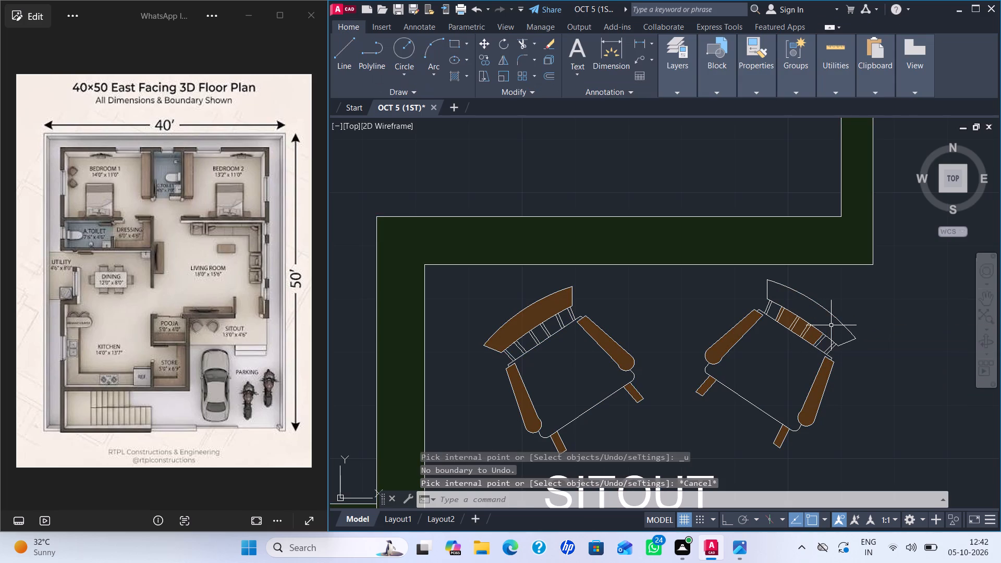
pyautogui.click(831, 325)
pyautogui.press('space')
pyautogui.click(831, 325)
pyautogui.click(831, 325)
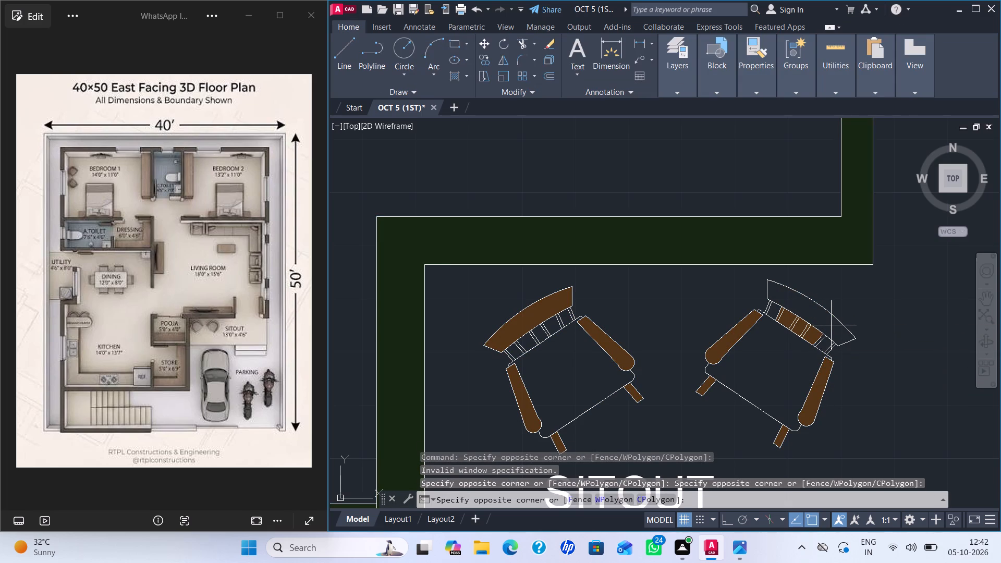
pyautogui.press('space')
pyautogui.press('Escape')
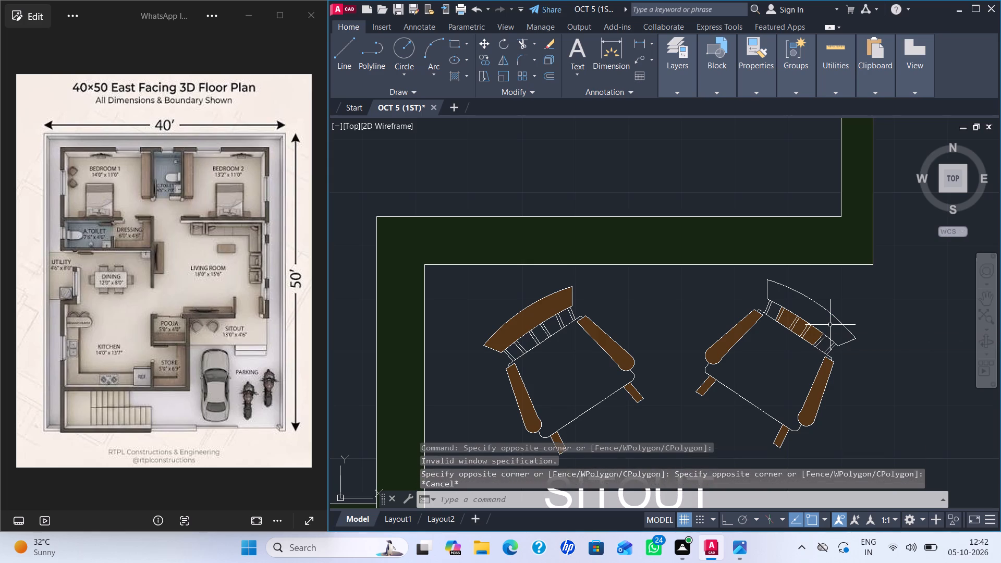
# Hatch the gap at the east end of the east sitout chair's slat area with solid colour 34, and try its west-end gap.
pyautogui.press('h')
pyautogui.press('Return')
pyautogui.click(827, 342)
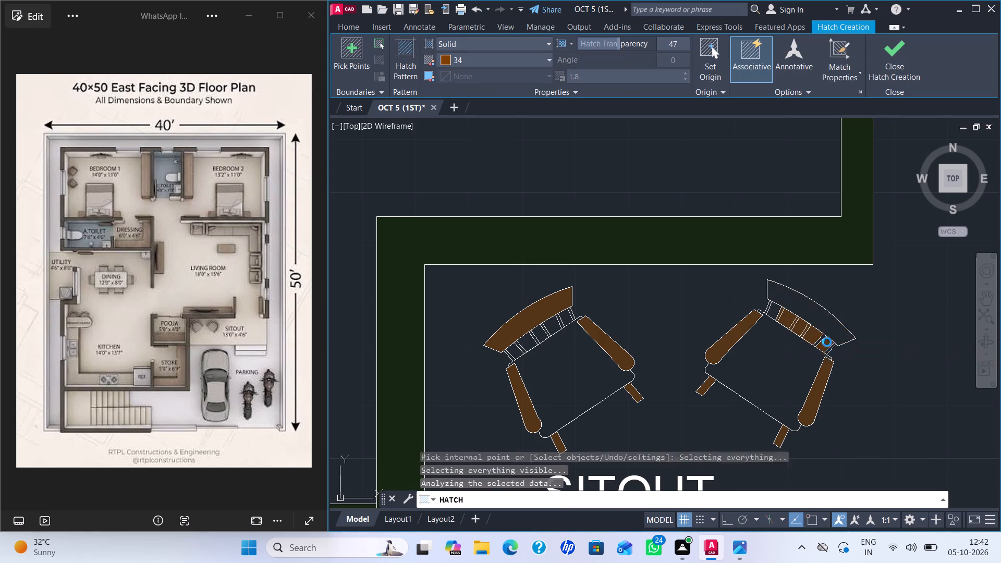
pyautogui.click(776, 311)
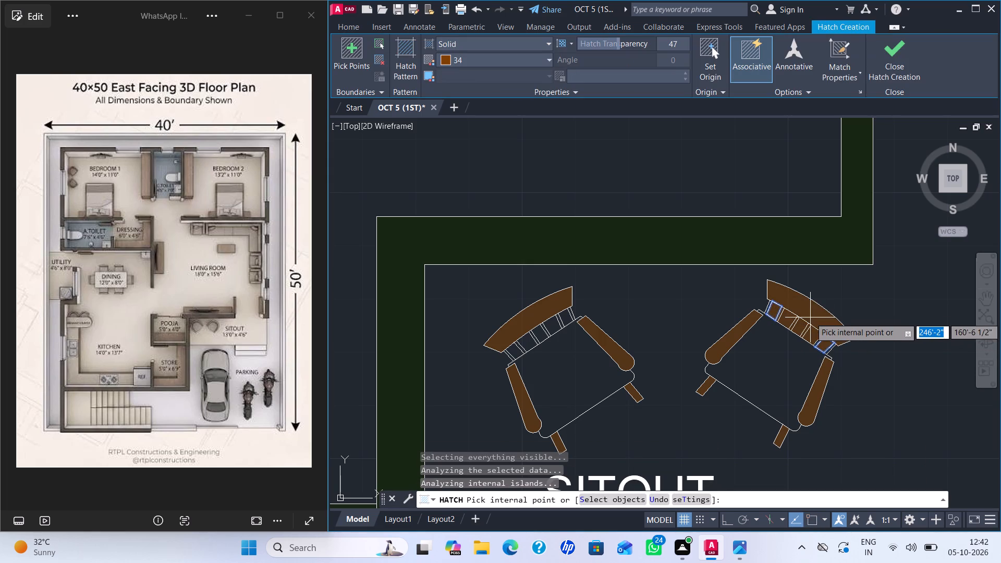
pyautogui.click(810, 317)
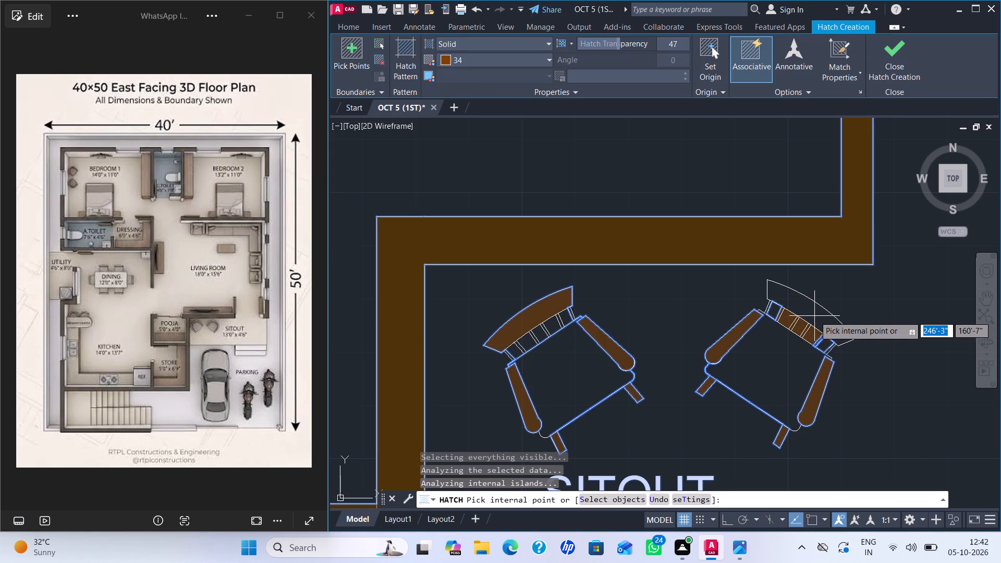
pyautogui.hotkey('ctrl', 'z')
pyautogui.scroll(2, 776, 323)
pyautogui.click(773, 287)
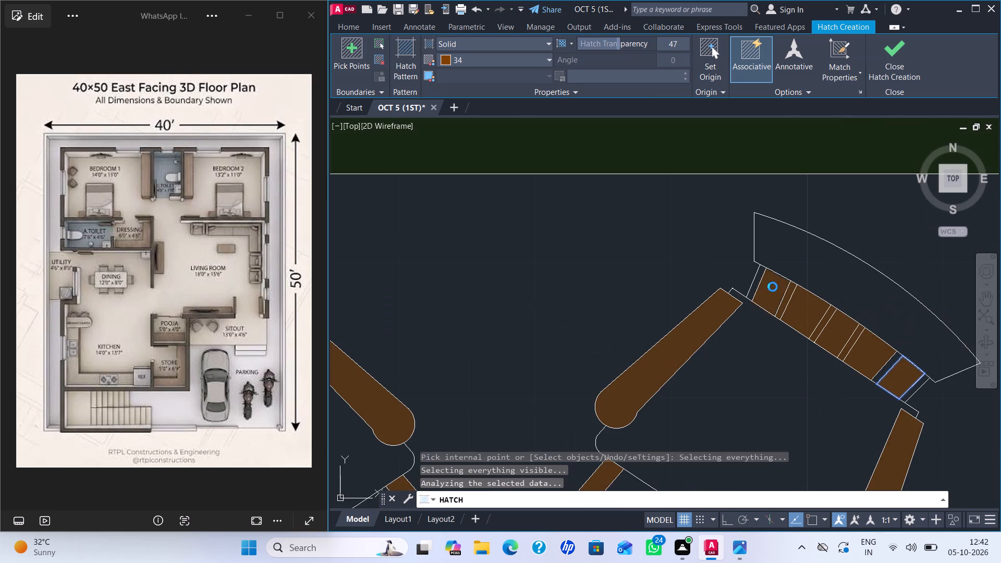
pyautogui.click(641, 188)
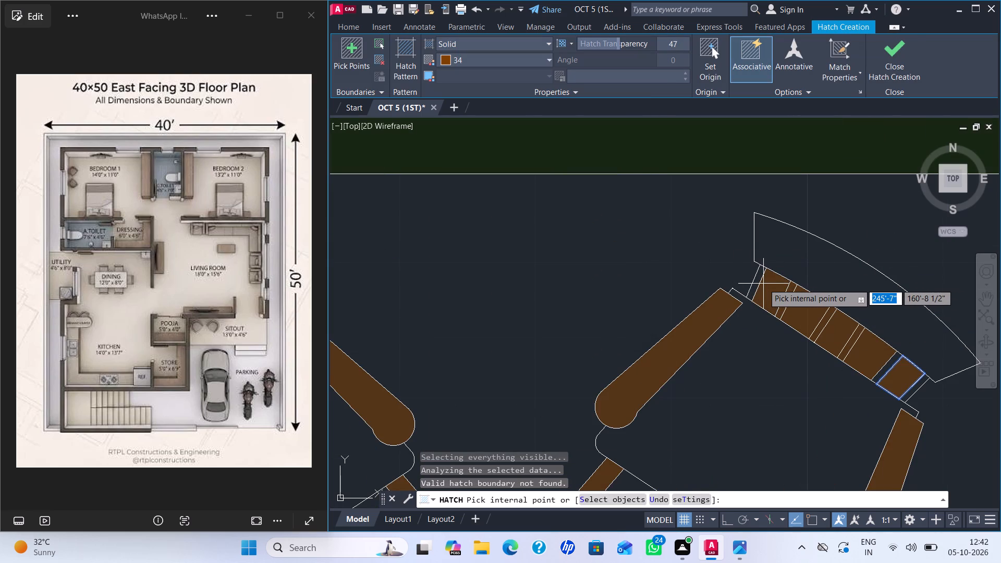
pyautogui.click(763, 284)
pyautogui.press('Return')
# Add the thin slat beside the filled east-end gap of the east sitout chair to the hatch, and try the outermost slat.
pyautogui.scroll(-2, 811, 308)
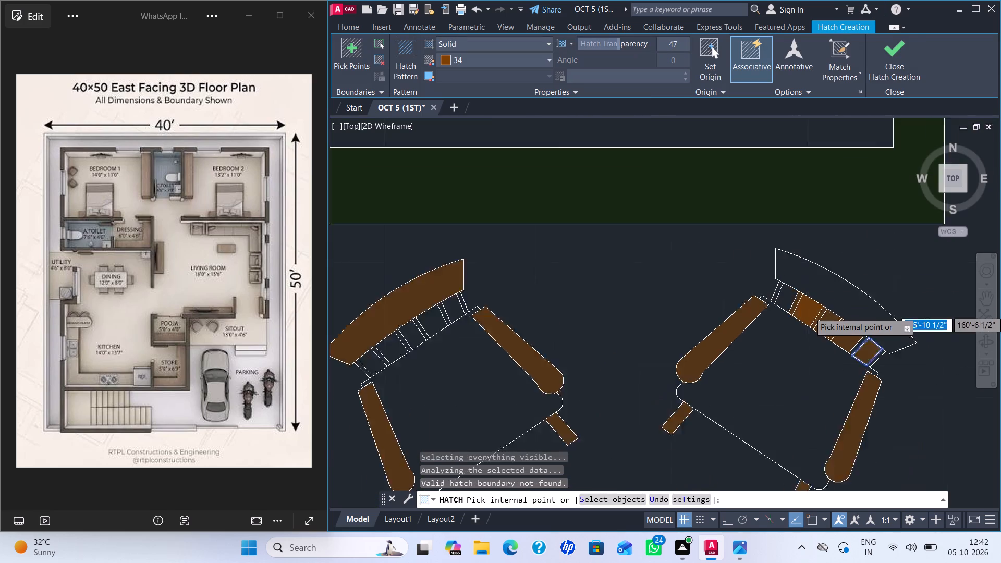
pyautogui.scroll(3, 825, 360)
pyautogui.click(888, 252)
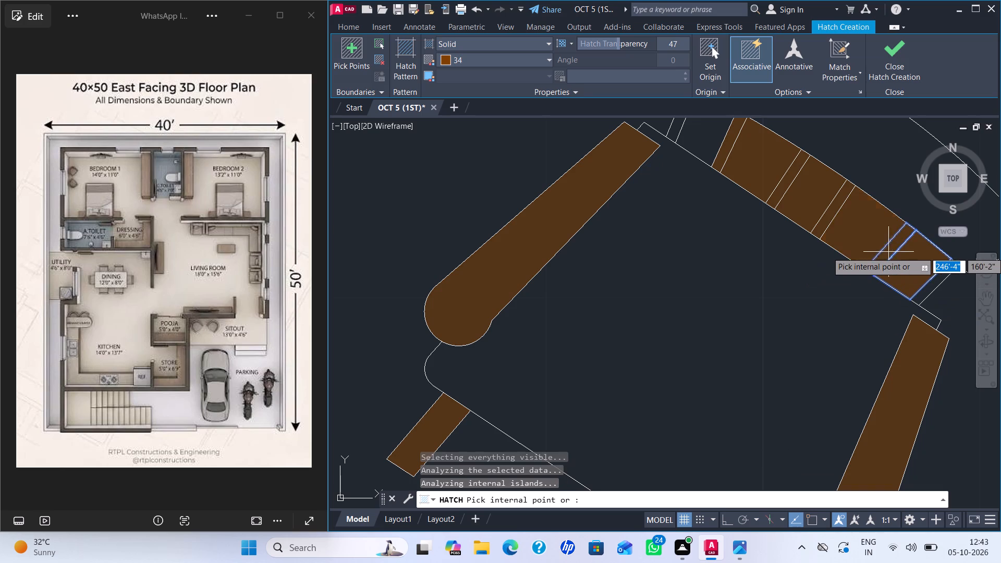
pyautogui.click(931, 288)
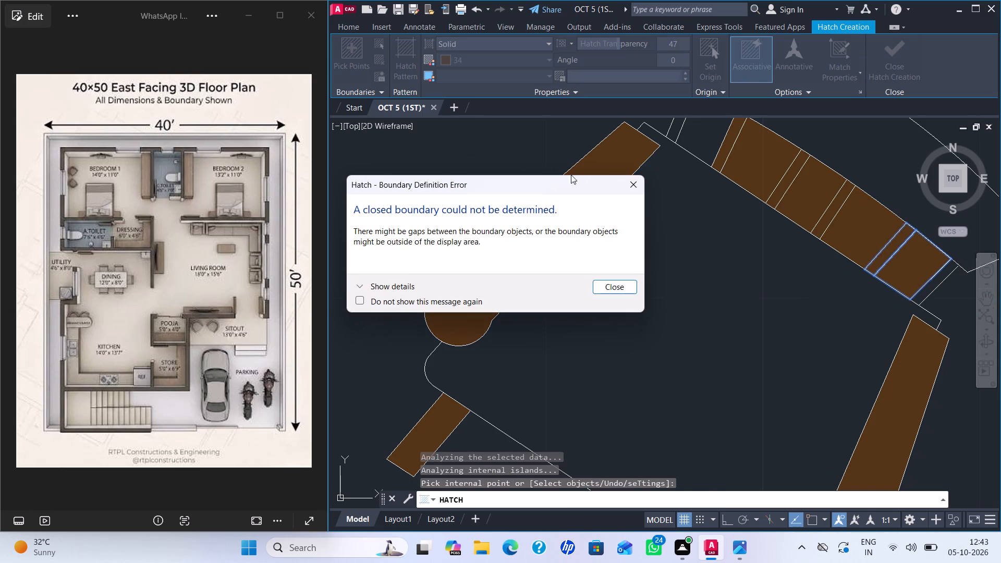
pyautogui.click(636, 182)
pyautogui.scroll(-4, 662, 228)
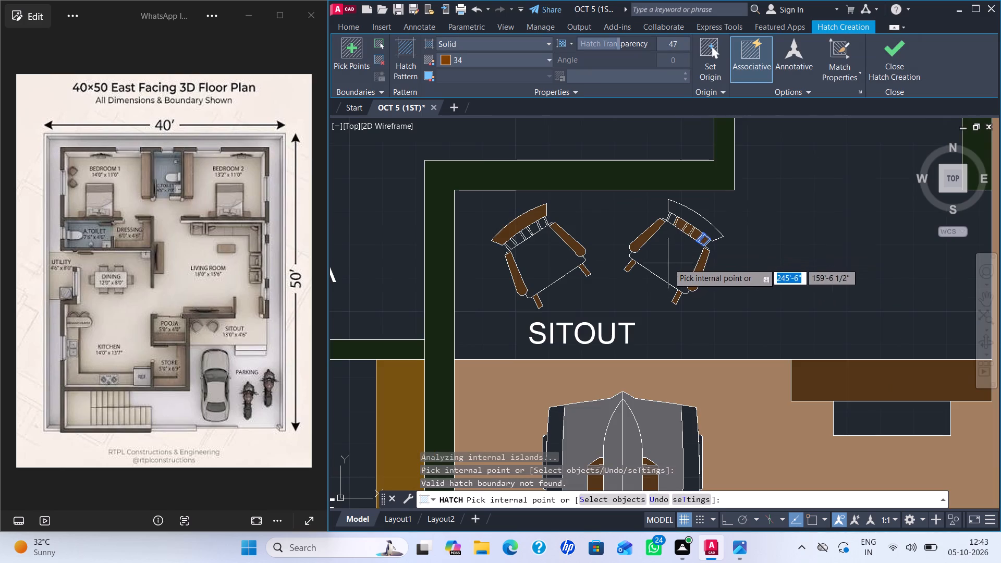
pyautogui.press('Return')
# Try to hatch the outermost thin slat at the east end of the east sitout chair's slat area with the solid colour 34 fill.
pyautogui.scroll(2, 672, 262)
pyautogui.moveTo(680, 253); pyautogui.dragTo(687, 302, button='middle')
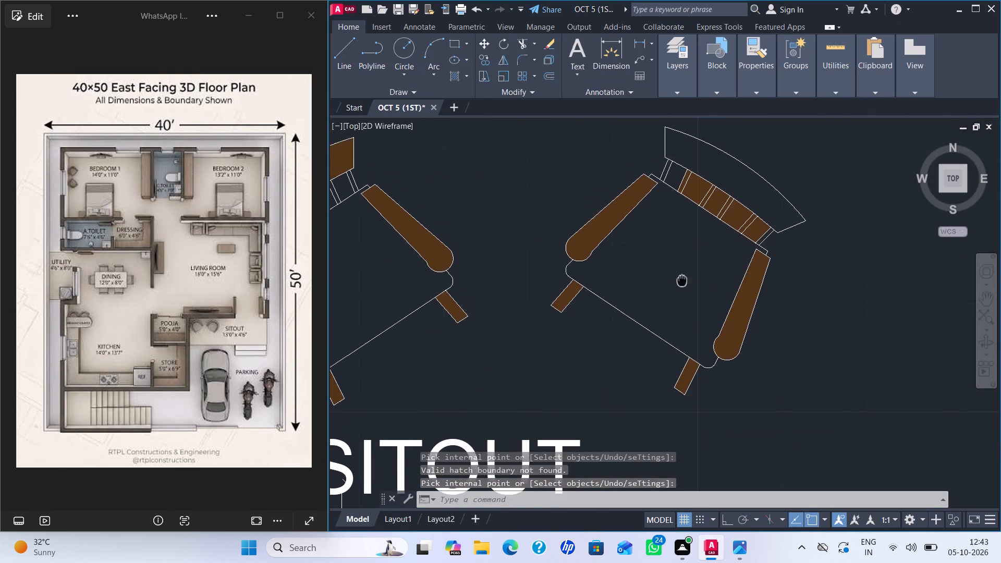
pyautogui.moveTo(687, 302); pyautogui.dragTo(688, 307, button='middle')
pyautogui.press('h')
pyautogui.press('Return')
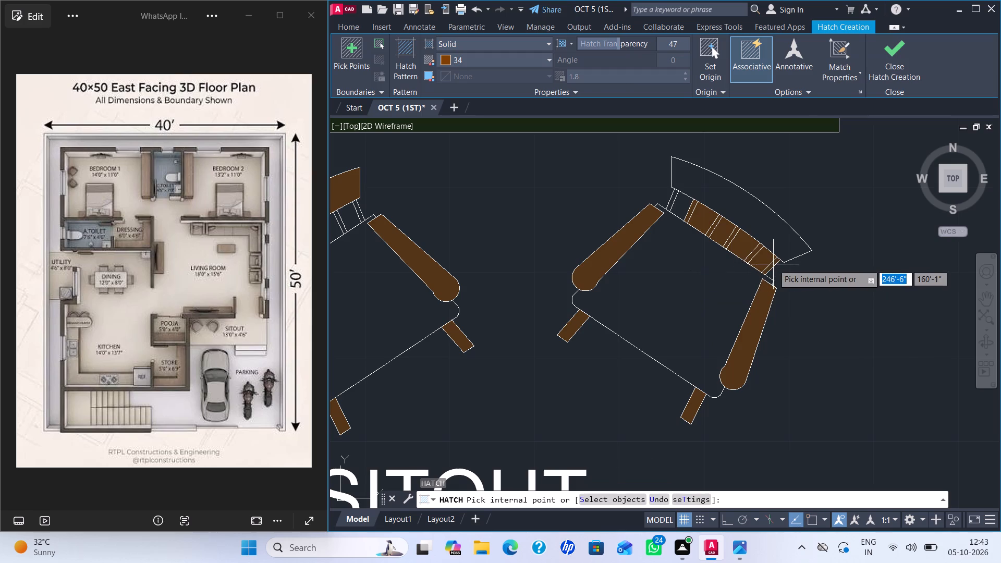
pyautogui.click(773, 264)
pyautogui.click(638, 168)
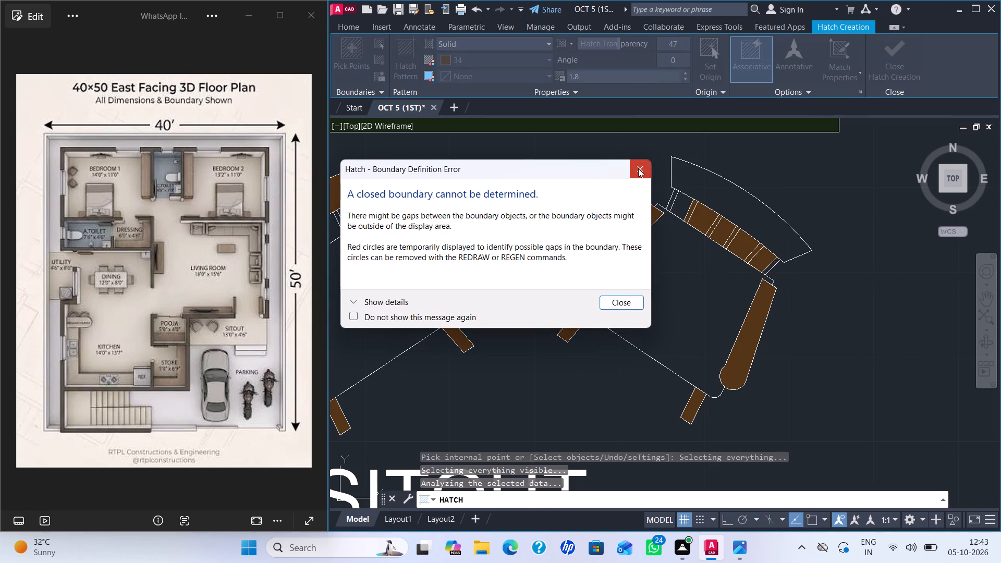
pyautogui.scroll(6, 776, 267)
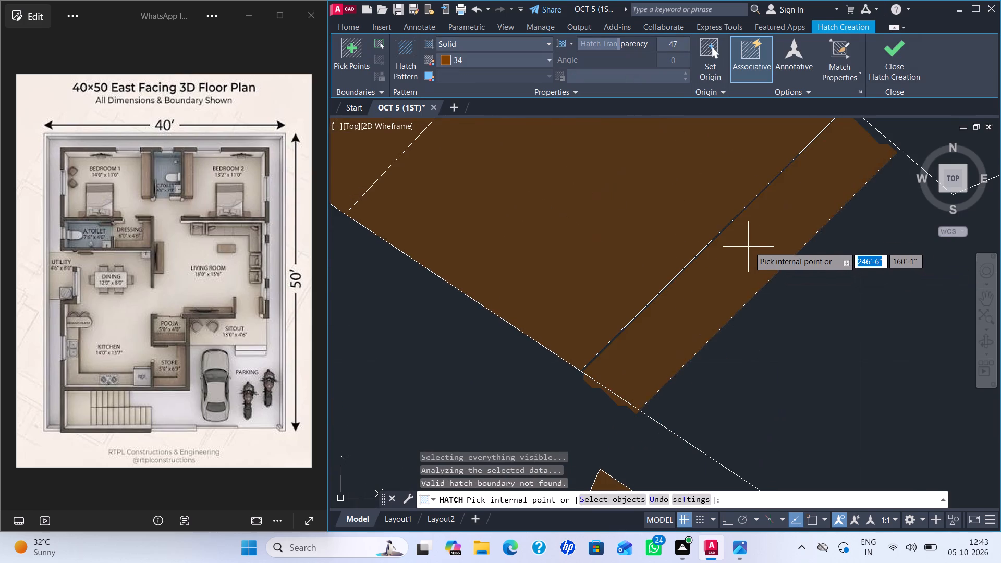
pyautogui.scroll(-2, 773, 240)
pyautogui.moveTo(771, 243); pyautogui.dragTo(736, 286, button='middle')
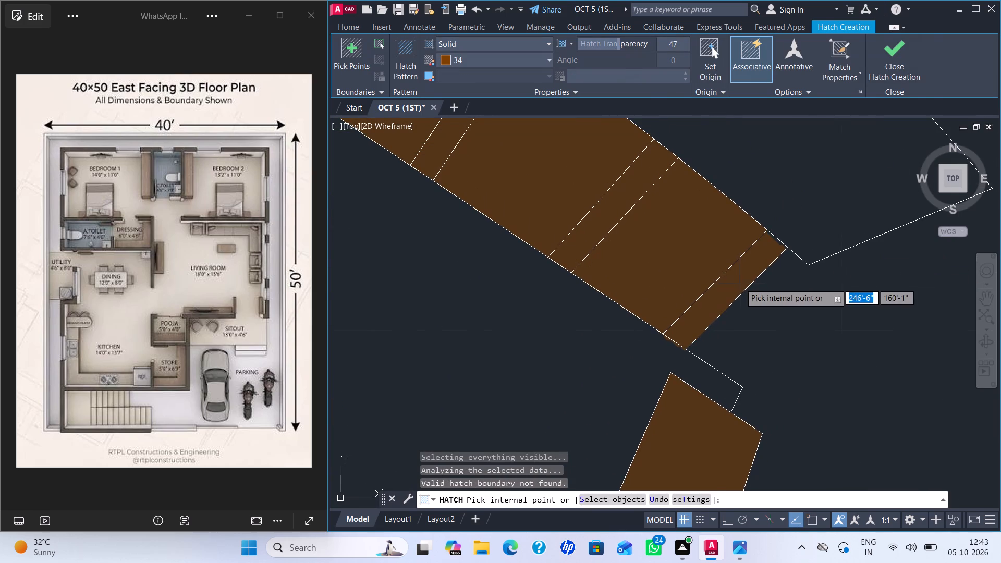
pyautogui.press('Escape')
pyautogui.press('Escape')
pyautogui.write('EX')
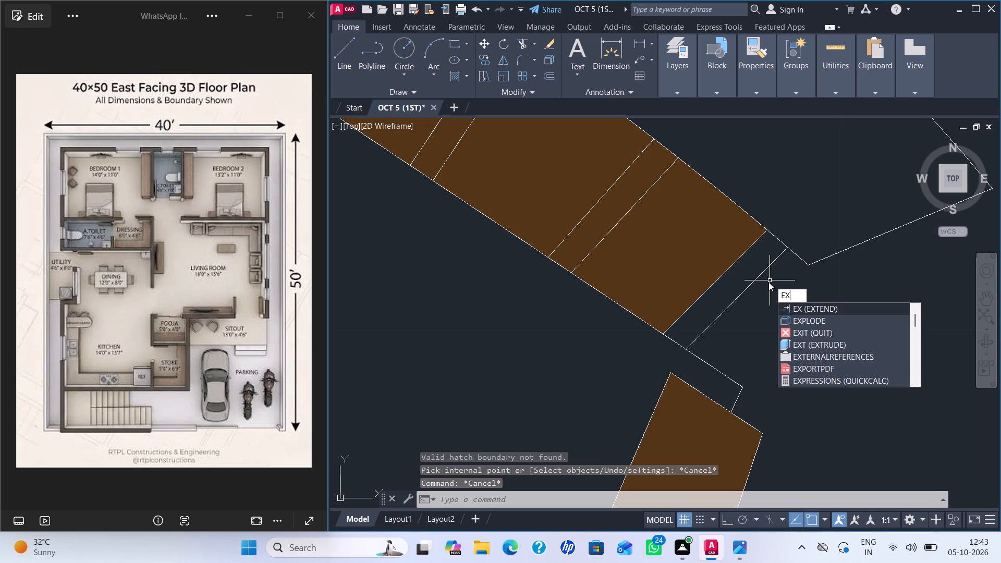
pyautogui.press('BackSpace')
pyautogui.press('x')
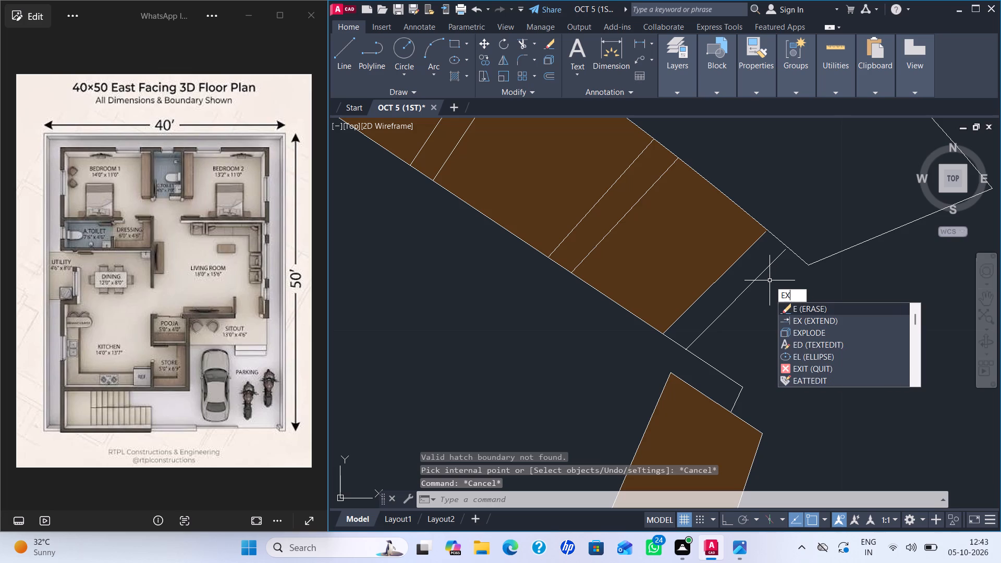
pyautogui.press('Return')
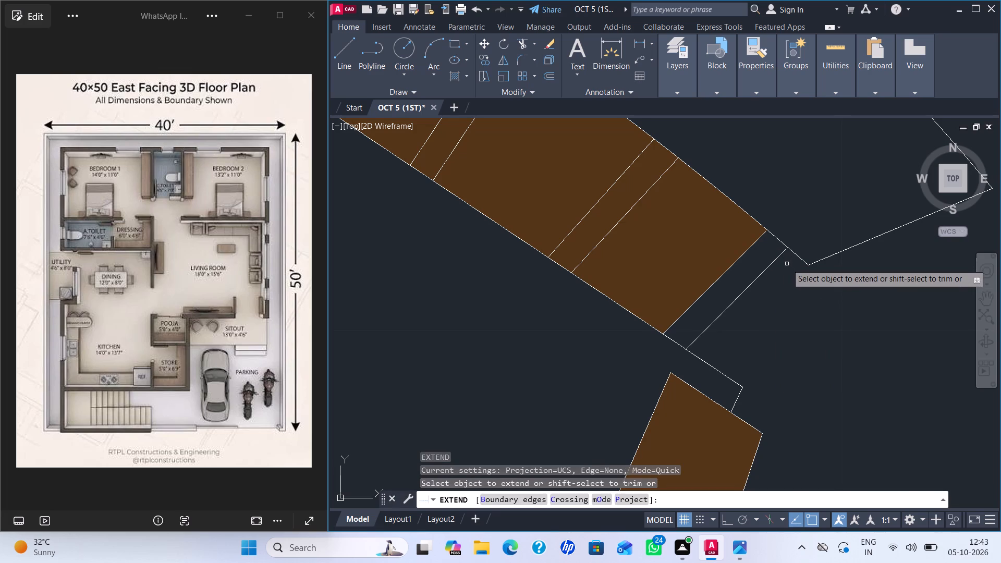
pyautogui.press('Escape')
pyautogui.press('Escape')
# Draw a short line joining the open end of the outermost east slat line to the backrest edge of the east sitout chair.
pyautogui.scroll(3, 784, 255)
pyautogui.moveTo(771, 281); pyautogui.dragTo(755, 295, button='middle')
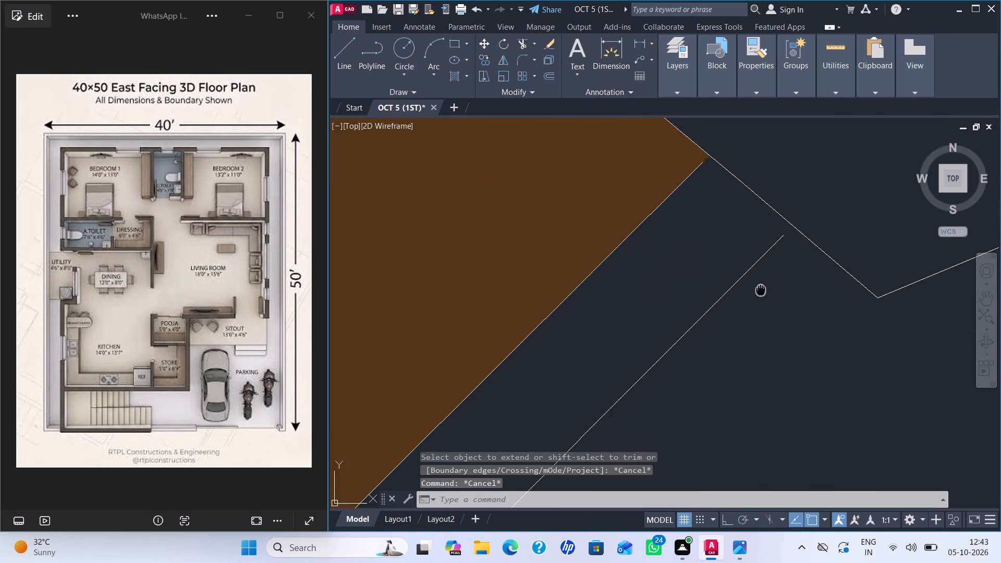
pyautogui.moveTo(755, 295); pyautogui.dragTo(695, 342, button='middle')
pyautogui.press('Escape')
pyautogui.press('l')
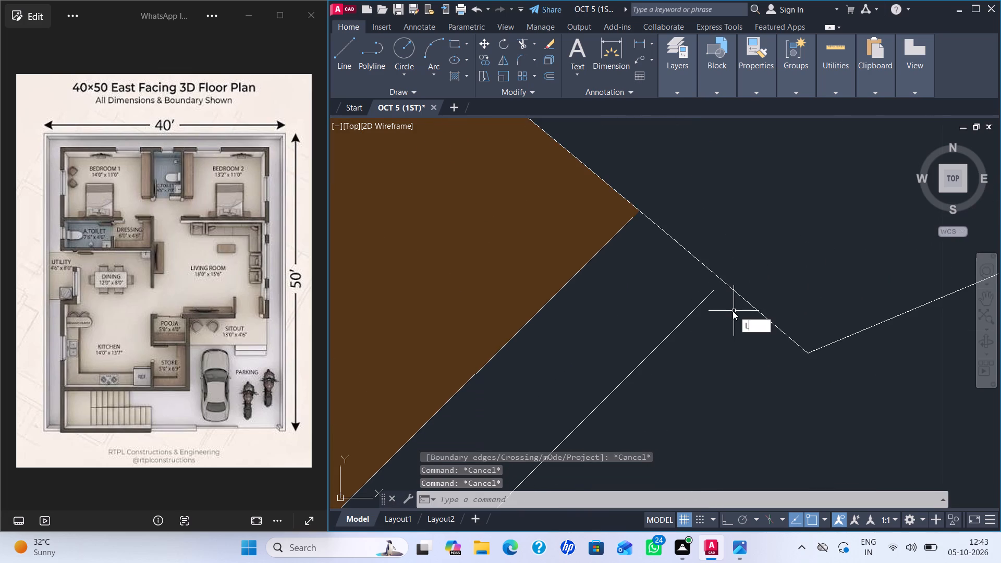
pyautogui.press('Return')
pyautogui.click(712, 294)
pyautogui.click(723, 283)
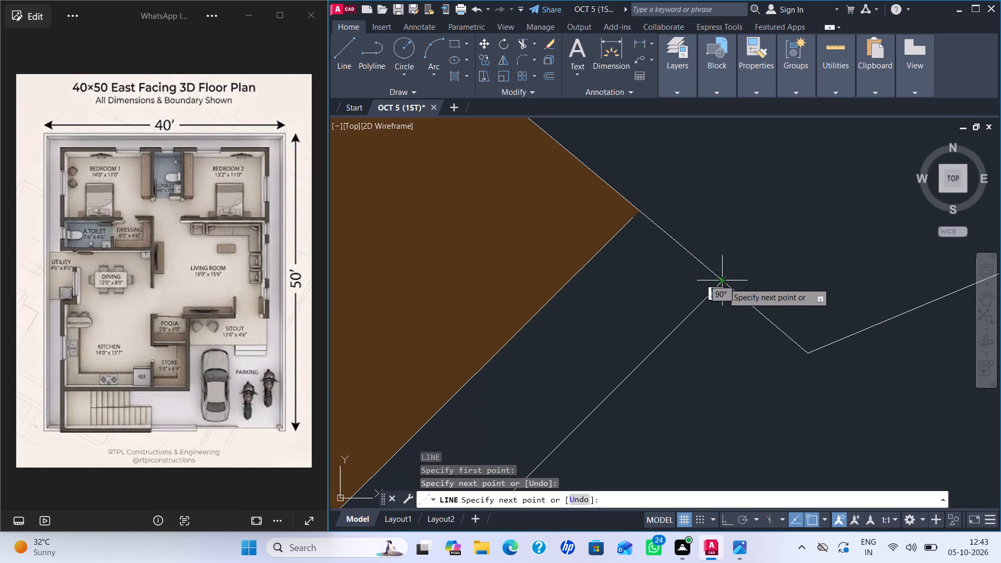
pyautogui.press('space')
# Draw a short line along the slat edge beside the filled east-end gap, ending at the backrest edge.
pyautogui.press('space')
pyautogui.scroll(3, 636, 219)
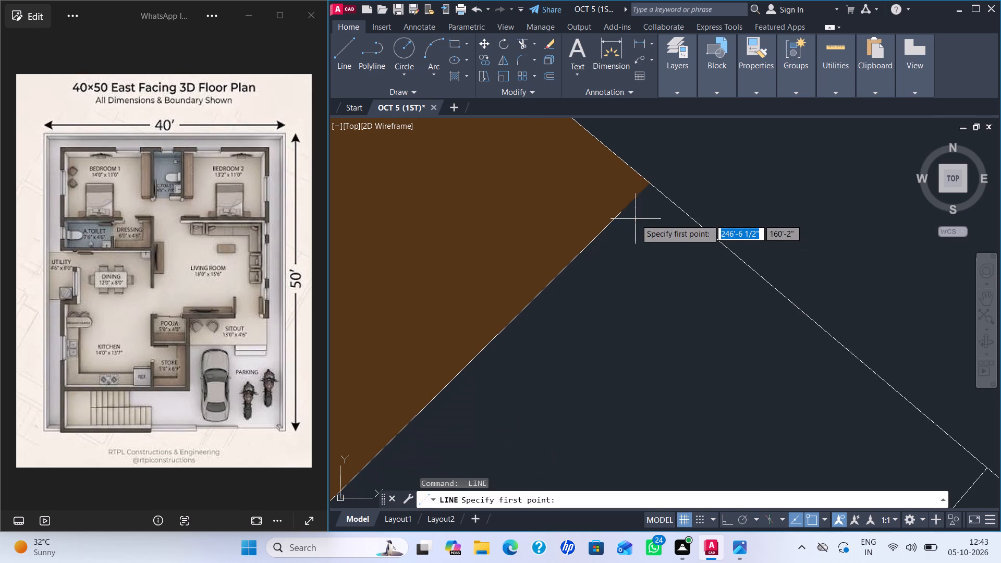
pyautogui.click(621, 215)
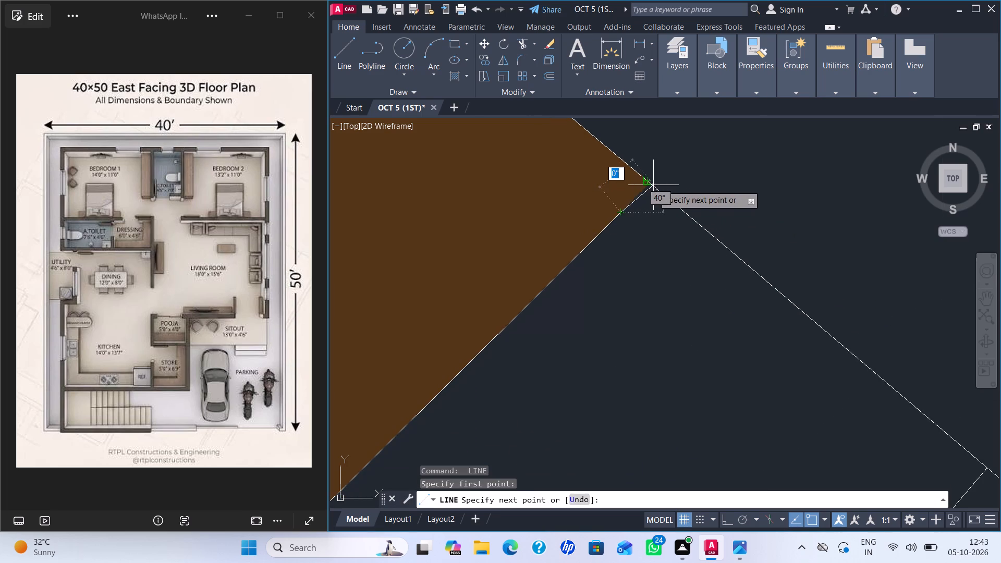
pyautogui.click(651, 184)
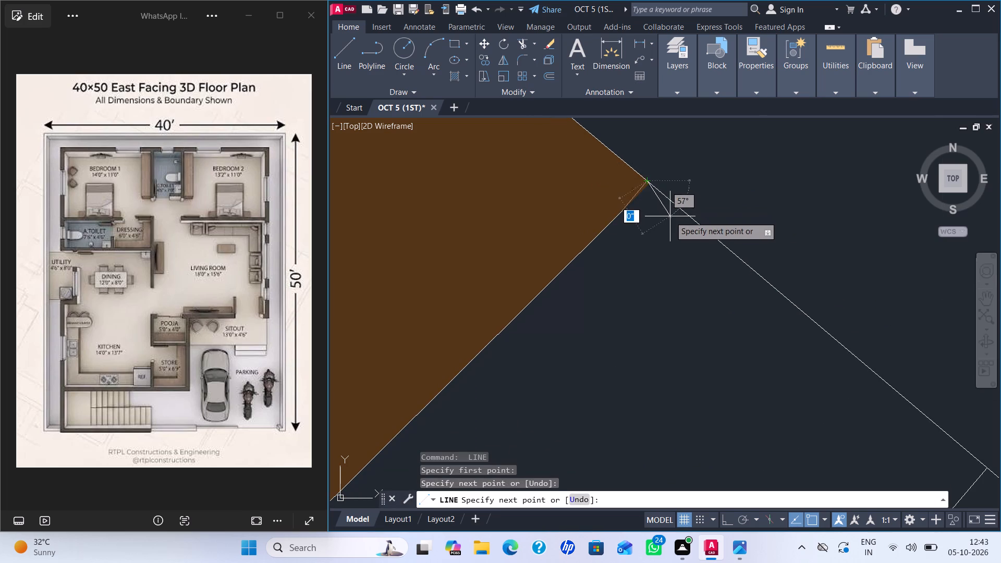
pyautogui.press('Escape')
pyautogui.press('Escape')
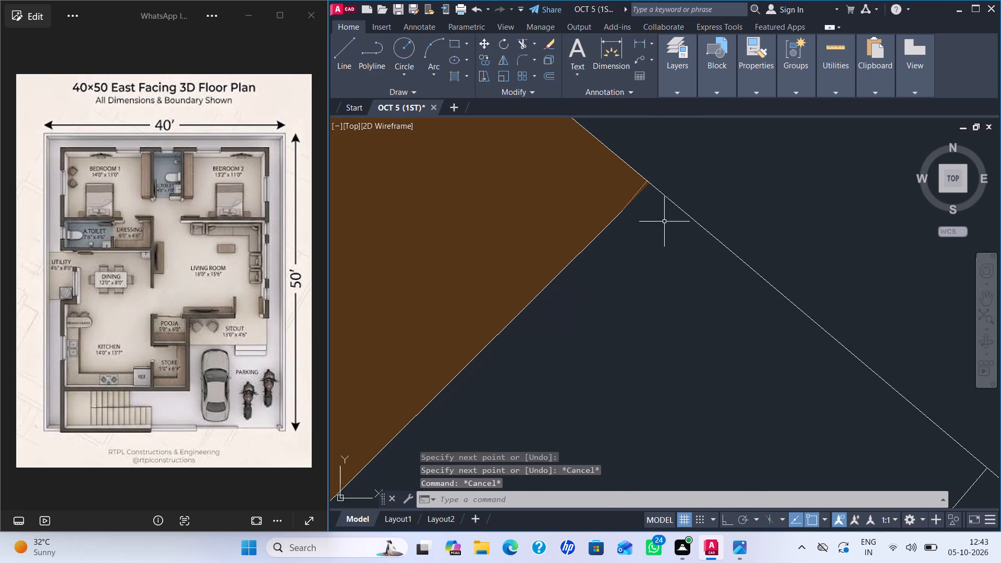
# Draw a short line joining the outermost west slat line's open end to the backrest edge of the east sitout chair.
pyautogui.scroll(-5, 664, 222)
pyautogui.scroll(-2, 746, 329)
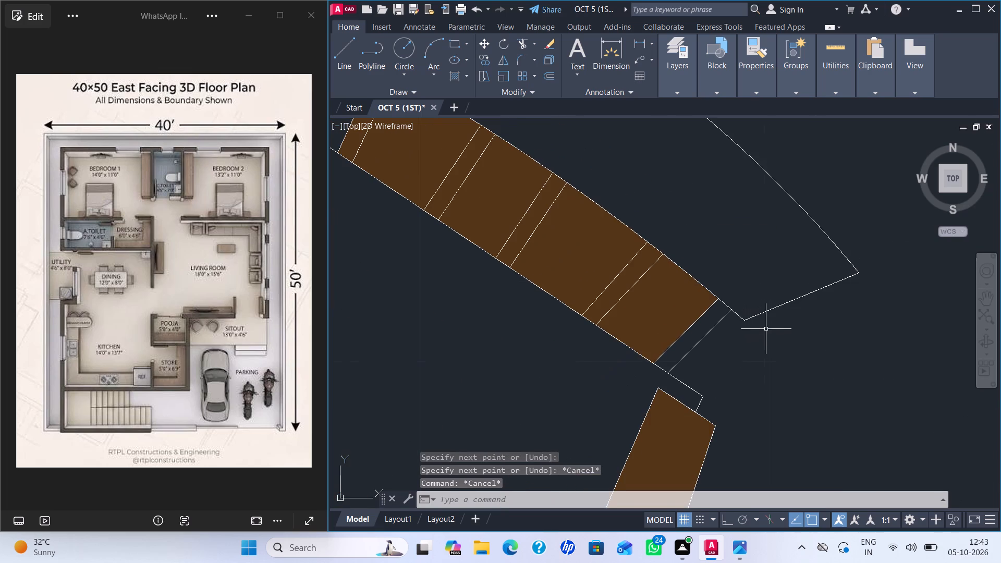
pyautogui.moveTo(772, 323); pyautogui.dragTo(911, 555, button='middle')
pyautogui.scroll(4, 436, 265)
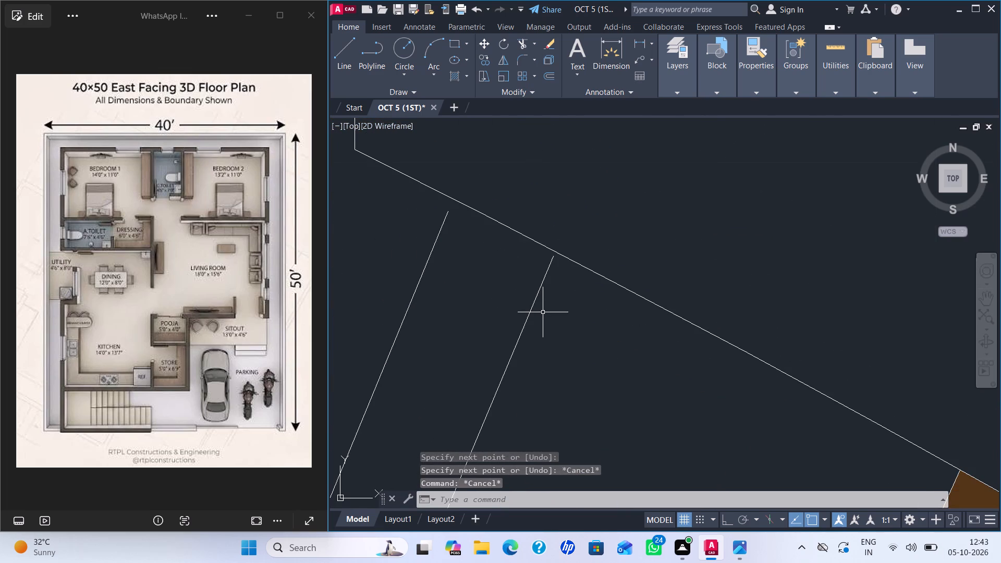
pyautogui.write('EX')
pyautogui.press('Escape')
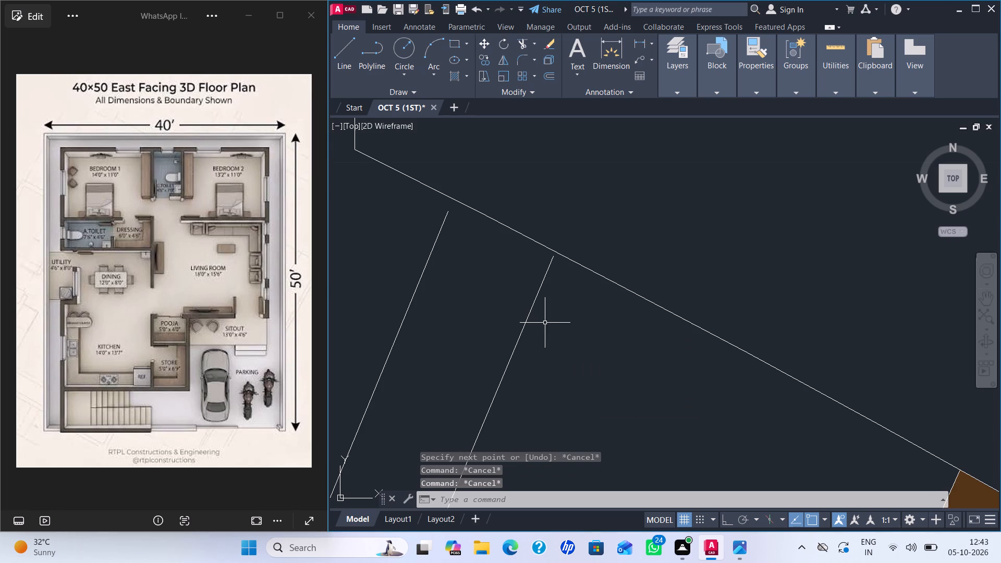
pyautogui.press('l')
pyautogui.press('Return')
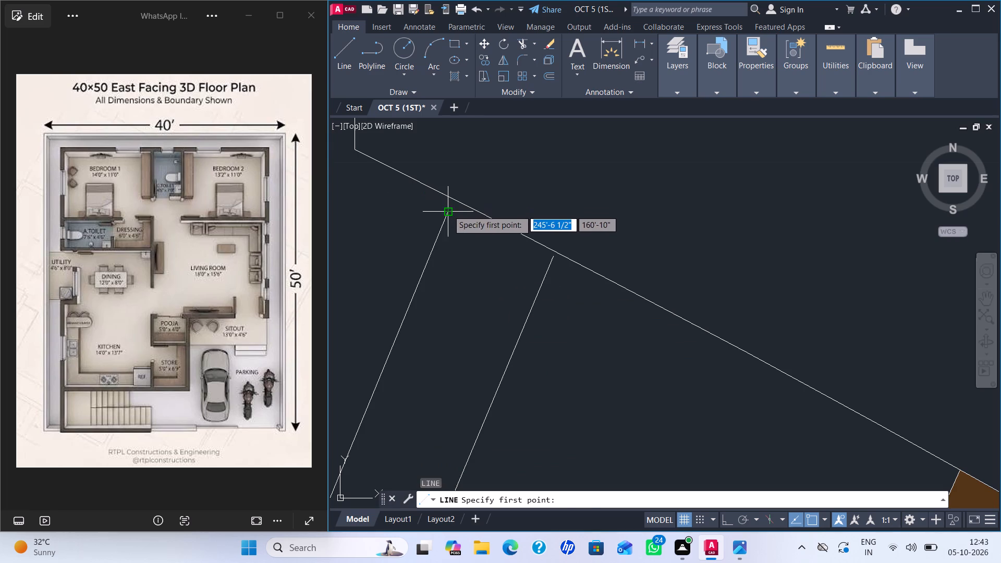
pyautogui.click(448, 210)
pyautogui.click(454, 197)
pyautogui.press('space')
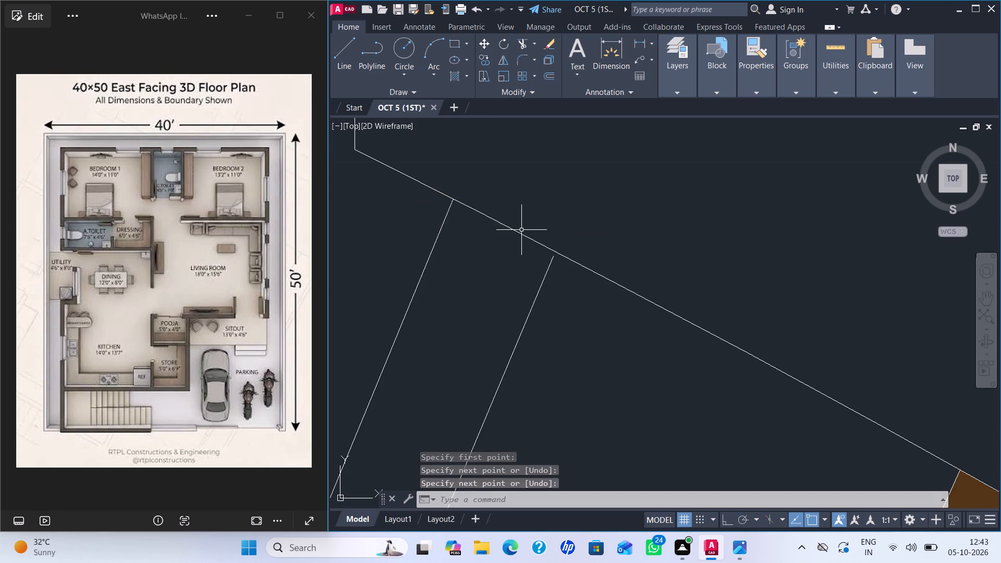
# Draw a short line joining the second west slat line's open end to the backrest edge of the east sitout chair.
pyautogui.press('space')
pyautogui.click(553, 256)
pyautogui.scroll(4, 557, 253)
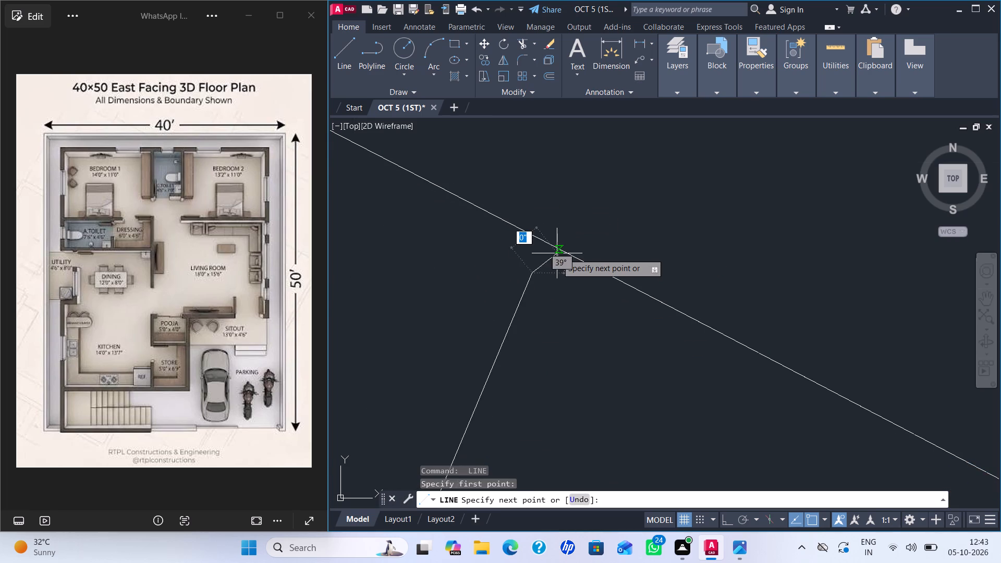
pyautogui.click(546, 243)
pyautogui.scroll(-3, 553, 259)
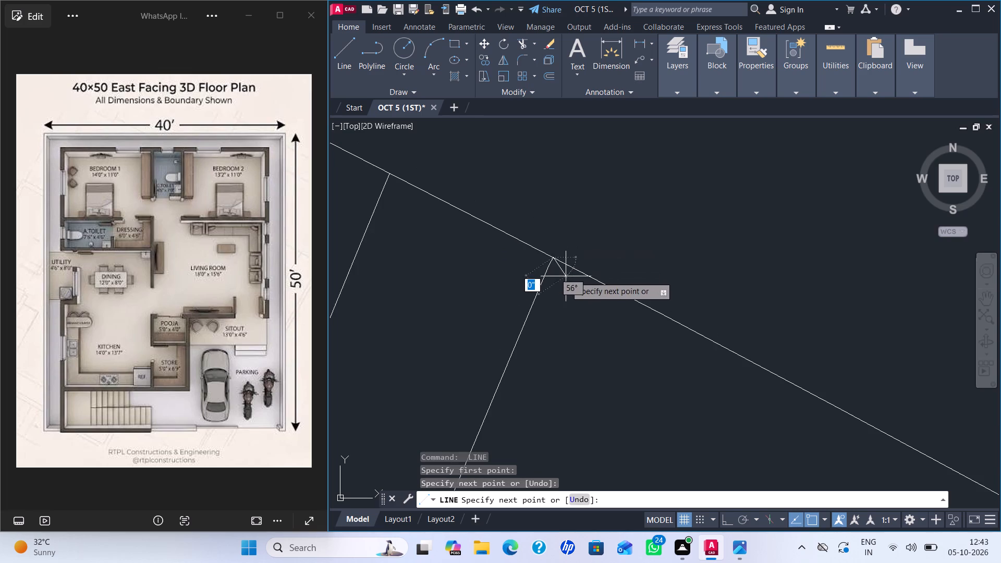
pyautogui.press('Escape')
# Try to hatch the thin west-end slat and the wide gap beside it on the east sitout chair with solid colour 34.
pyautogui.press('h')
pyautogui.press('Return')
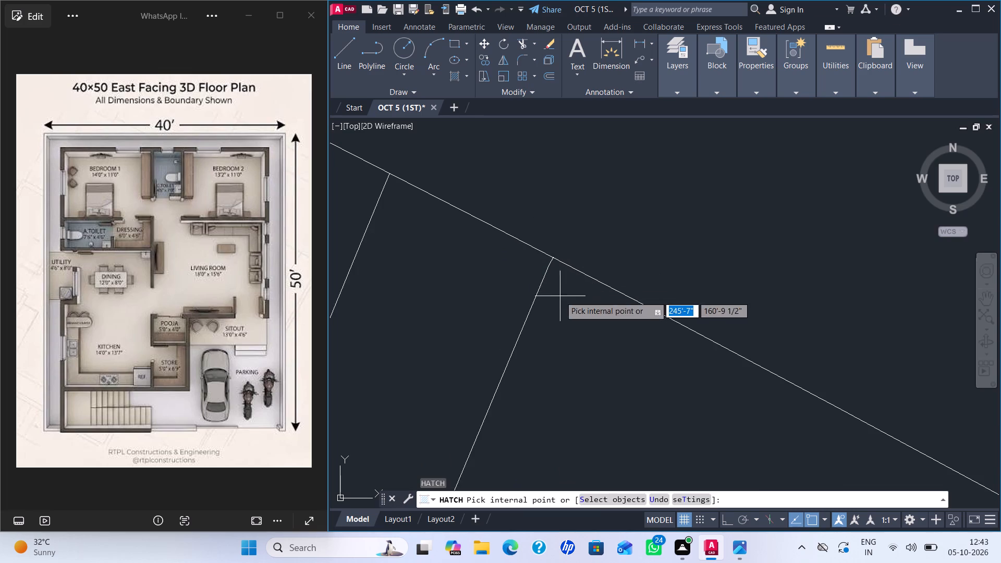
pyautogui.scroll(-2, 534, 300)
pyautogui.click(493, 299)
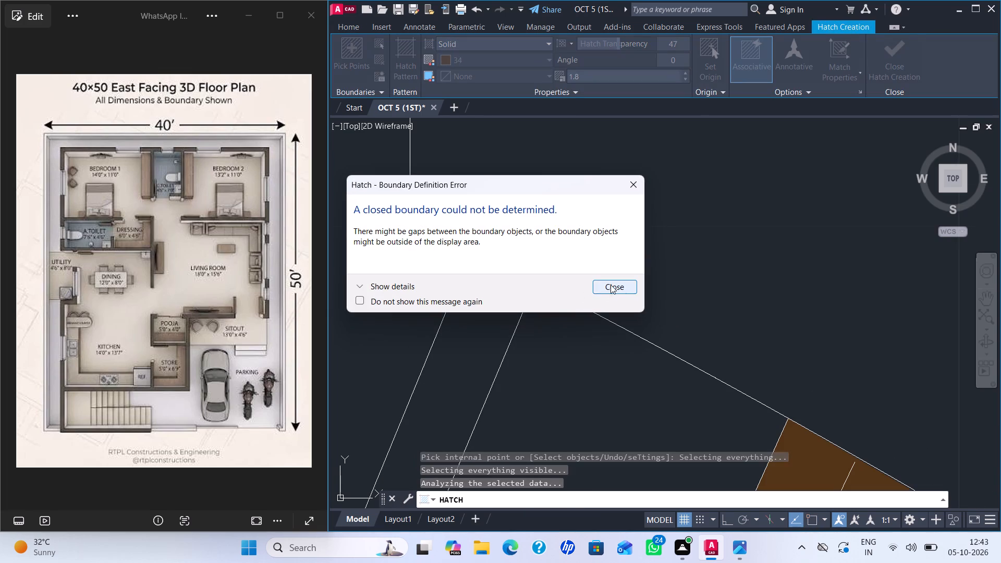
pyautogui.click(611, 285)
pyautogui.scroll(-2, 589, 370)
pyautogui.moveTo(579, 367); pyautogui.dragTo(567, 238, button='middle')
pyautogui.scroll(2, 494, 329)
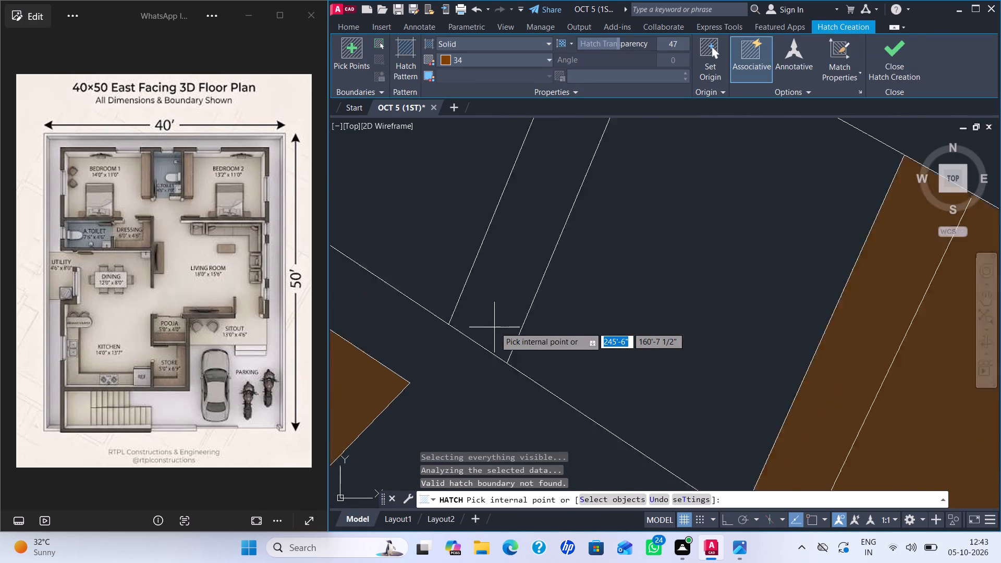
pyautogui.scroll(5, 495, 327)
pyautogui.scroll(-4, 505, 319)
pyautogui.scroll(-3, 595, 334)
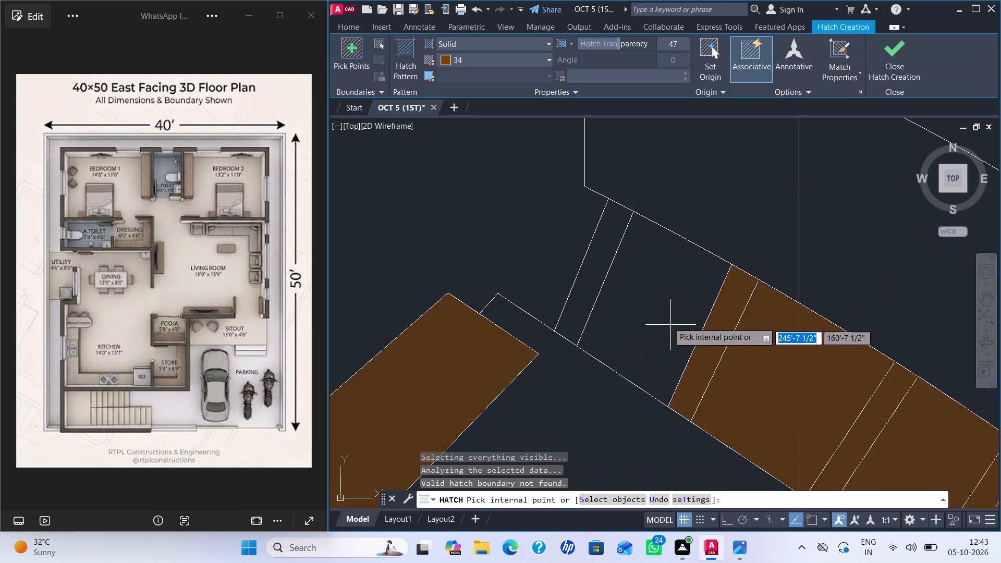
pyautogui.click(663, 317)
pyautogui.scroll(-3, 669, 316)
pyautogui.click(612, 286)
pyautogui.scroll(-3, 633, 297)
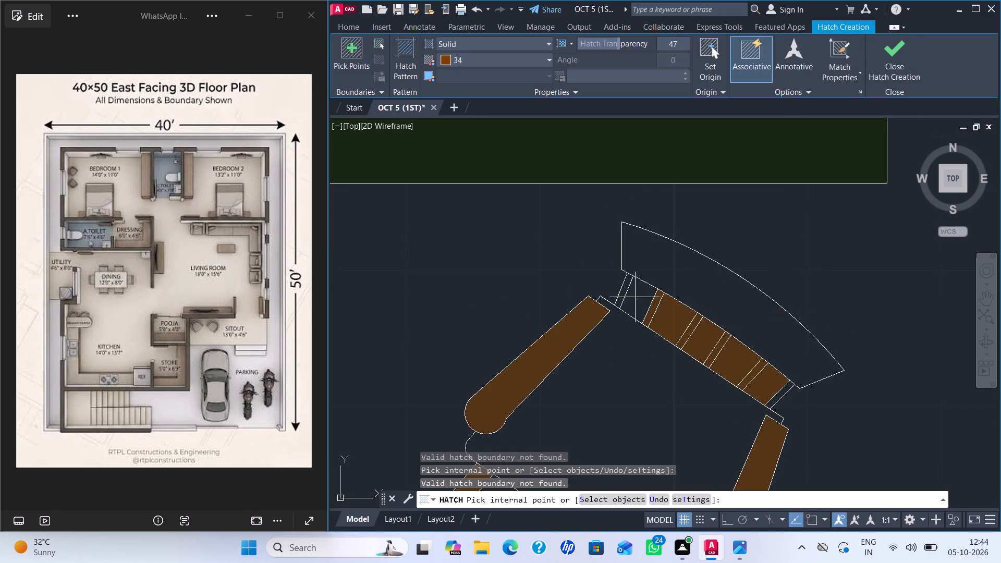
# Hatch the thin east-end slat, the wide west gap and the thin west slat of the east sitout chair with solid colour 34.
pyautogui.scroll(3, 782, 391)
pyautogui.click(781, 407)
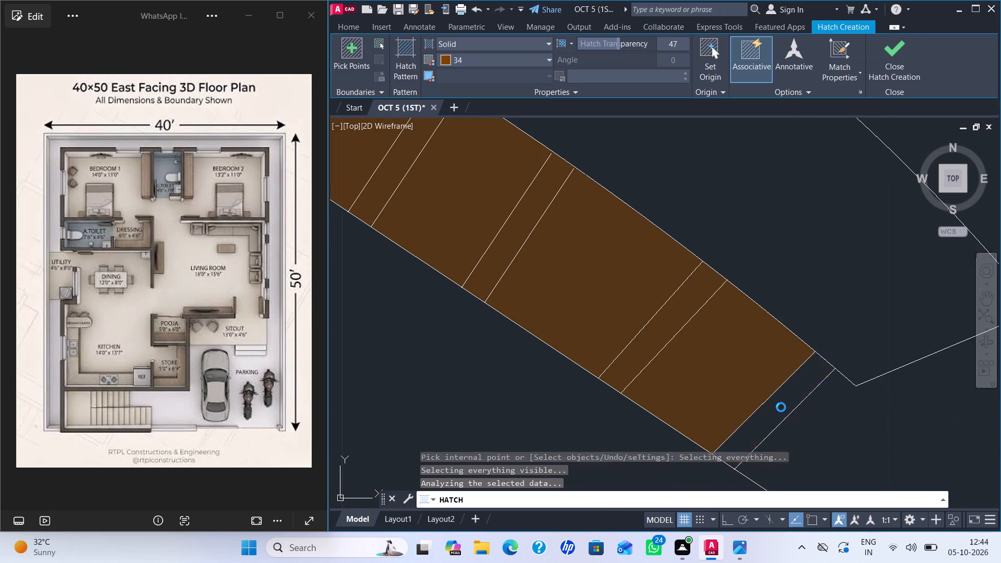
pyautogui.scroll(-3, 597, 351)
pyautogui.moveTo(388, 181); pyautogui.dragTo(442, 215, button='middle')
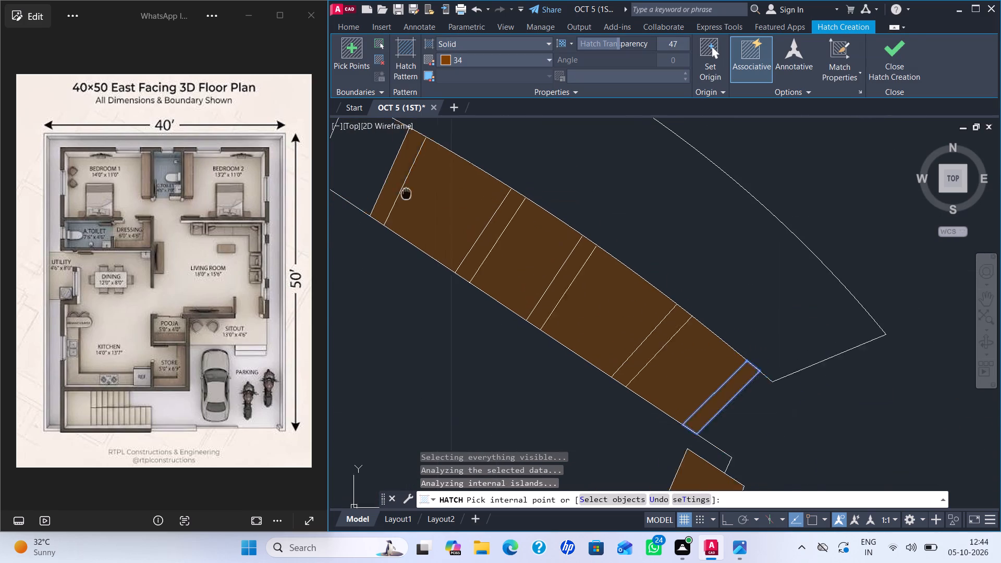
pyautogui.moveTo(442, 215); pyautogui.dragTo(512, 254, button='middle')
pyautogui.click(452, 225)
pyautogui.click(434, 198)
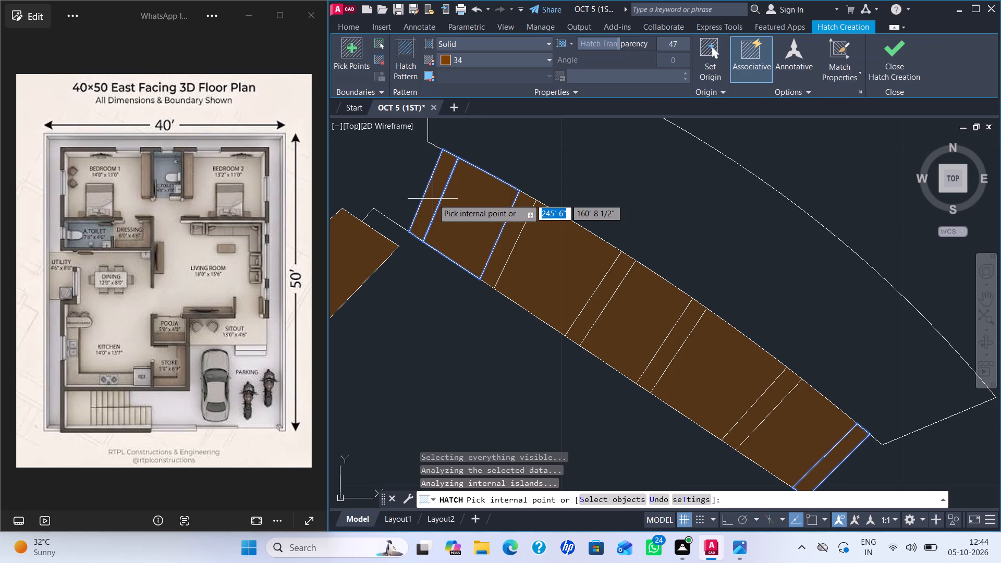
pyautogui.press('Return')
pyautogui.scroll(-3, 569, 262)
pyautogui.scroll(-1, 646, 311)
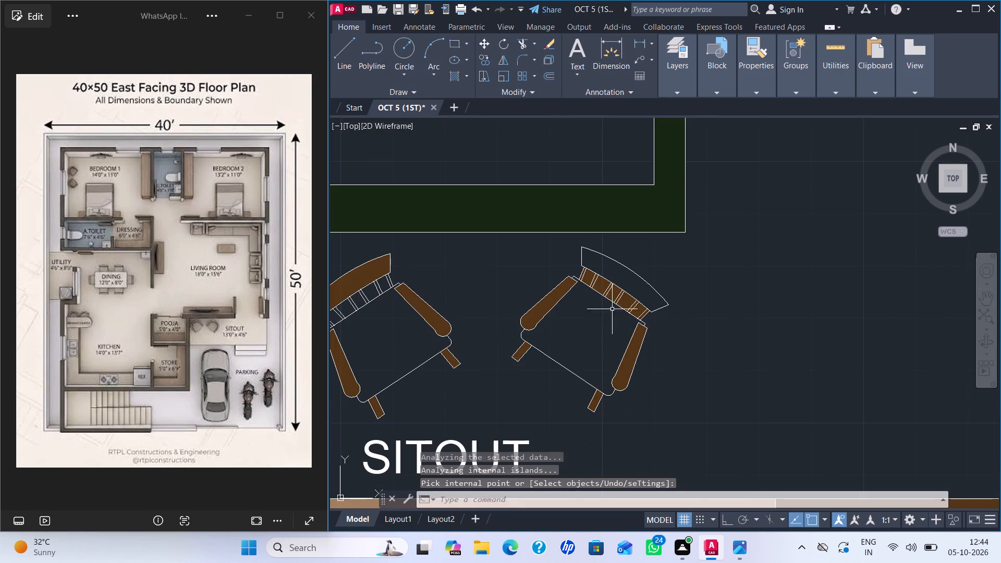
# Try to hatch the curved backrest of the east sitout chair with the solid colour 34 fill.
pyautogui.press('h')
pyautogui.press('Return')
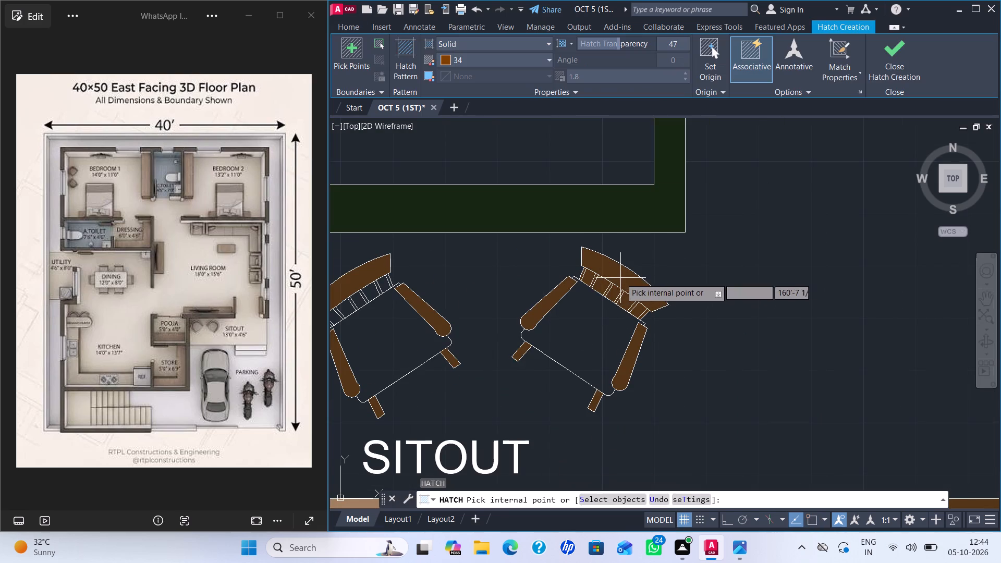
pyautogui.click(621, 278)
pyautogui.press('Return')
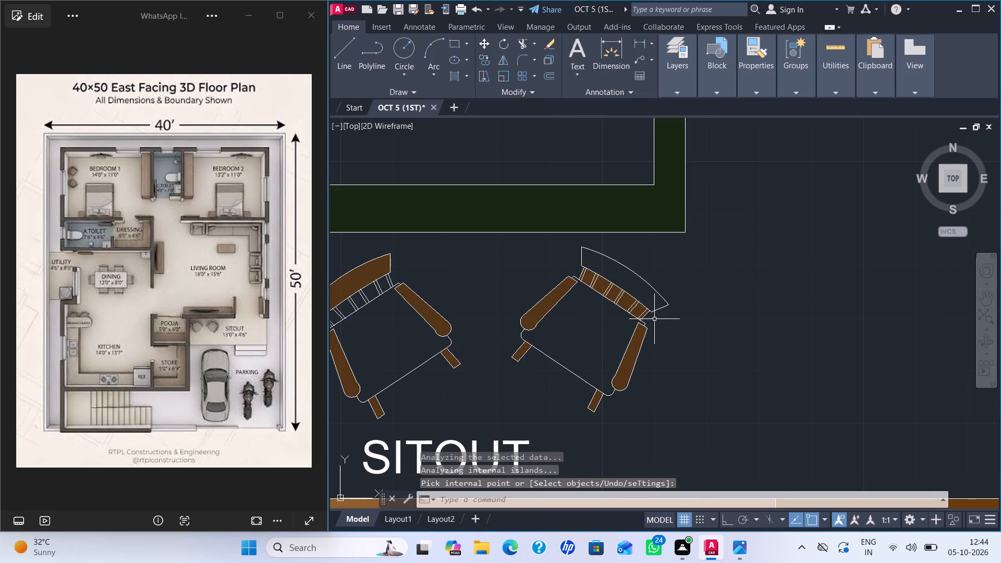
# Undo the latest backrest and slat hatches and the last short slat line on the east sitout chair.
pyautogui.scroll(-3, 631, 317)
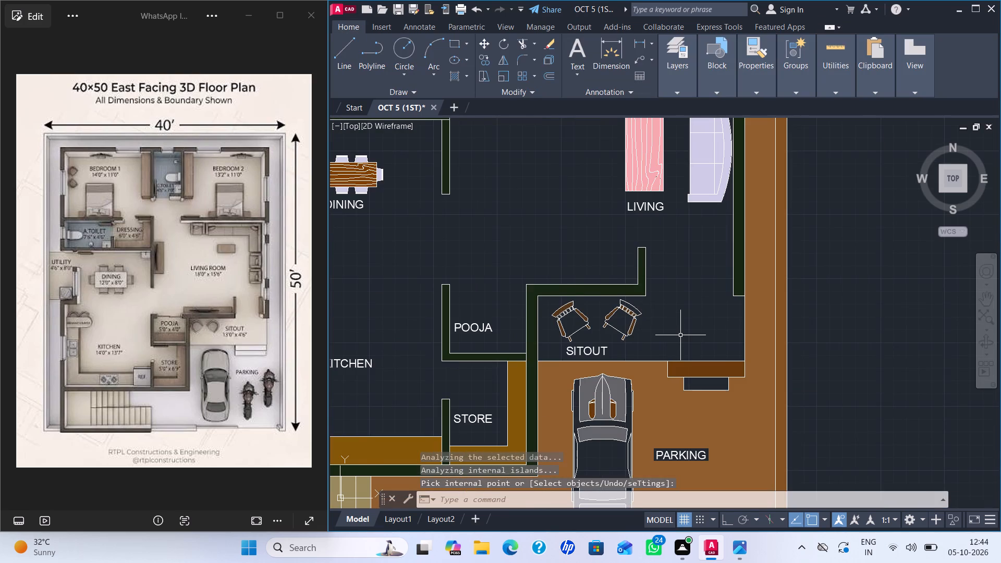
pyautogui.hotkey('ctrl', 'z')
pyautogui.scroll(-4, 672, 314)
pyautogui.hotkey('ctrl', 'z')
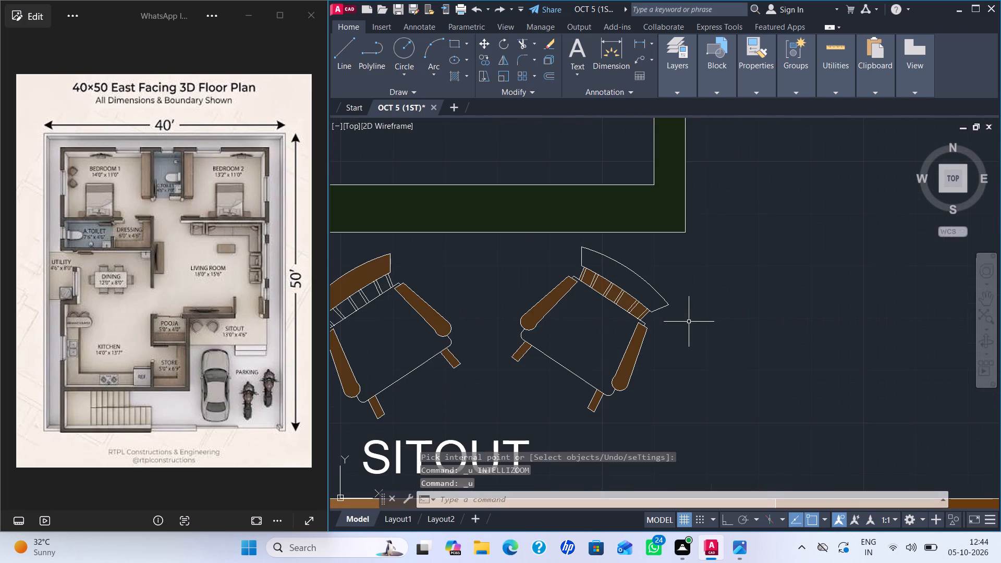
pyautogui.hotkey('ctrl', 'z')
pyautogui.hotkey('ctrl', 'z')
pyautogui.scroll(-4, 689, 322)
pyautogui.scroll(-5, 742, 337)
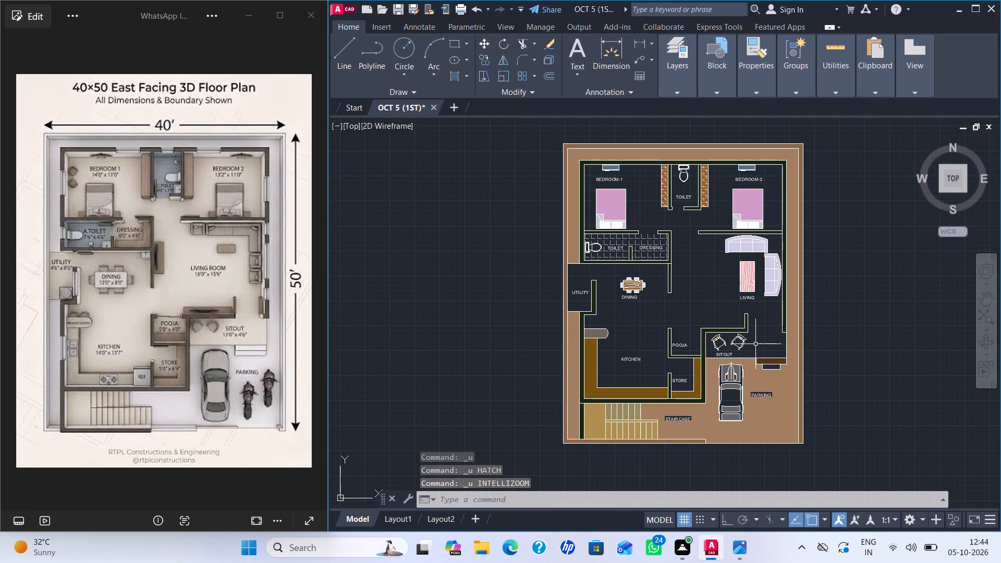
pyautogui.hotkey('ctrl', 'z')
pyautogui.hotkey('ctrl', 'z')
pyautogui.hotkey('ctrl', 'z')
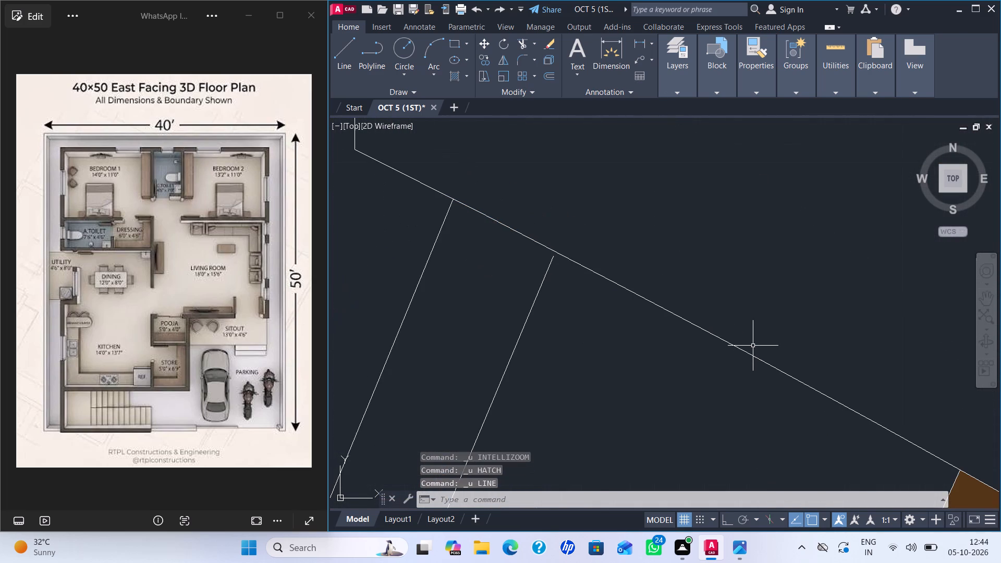
# Undo the earlier slat lines, extension and hatches on the east sitout chair, back past the brown outer-area and entrance-step fills.
pyautogui.keyDown('ctrl'); pyautogui.scroll(-8, 752, 346); pyautogui.keyUp('ctrl')
pyautogui.scroll(-4, 752, 342)
pyautogui.press('z')
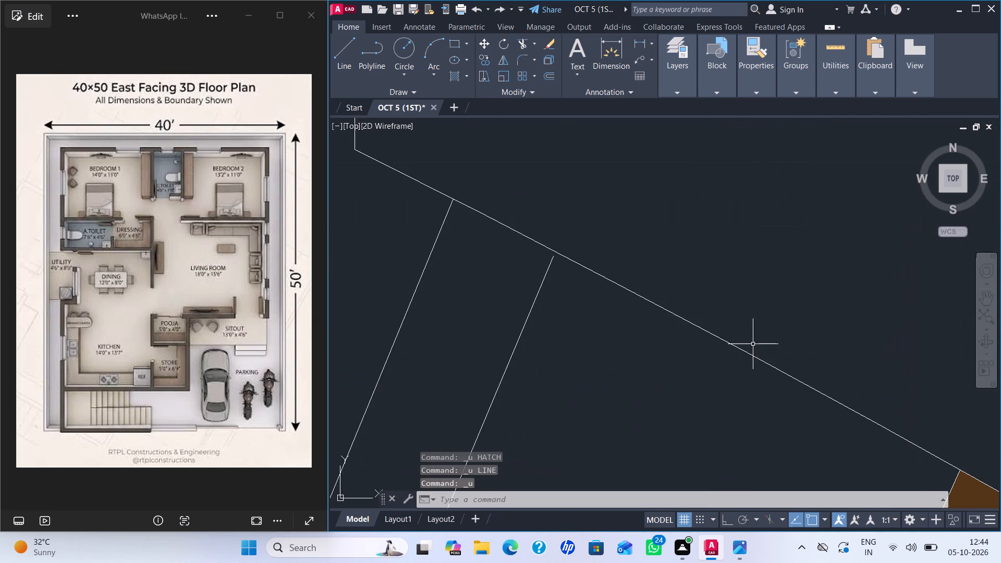
pyautogui.hotkey('ctrl', 'z')
pyautogui.hotkey('ctrl', 'z')
pyautogui.hotkey('ctrl', 'z')
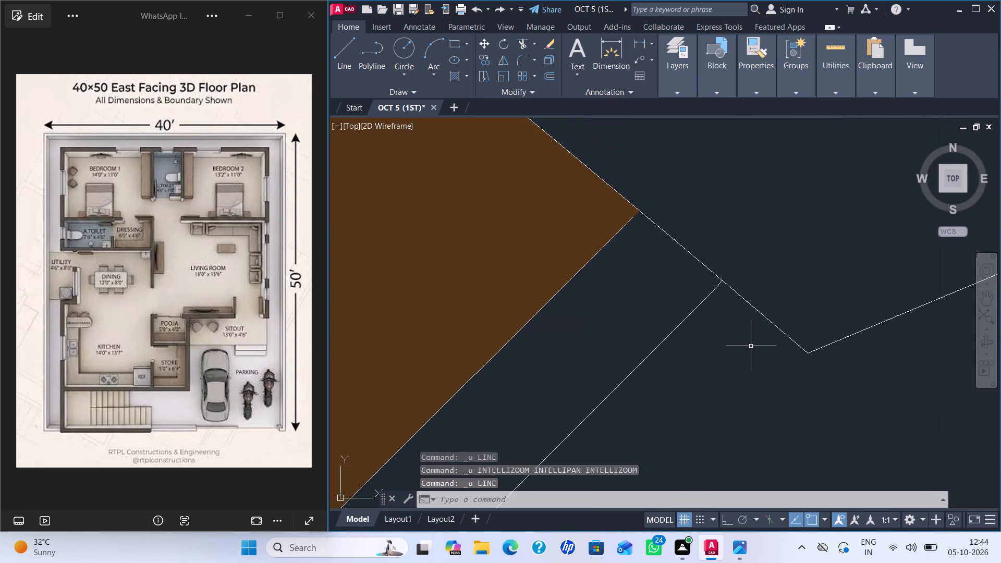
pyautogui.hotkey('ctrl', 'z')
pyautogui.hotkey('ctrl', 'z')
pyautogui.hotkey('ctrl', 'z')
pyautogui.hotkey('ctrl', 'z')
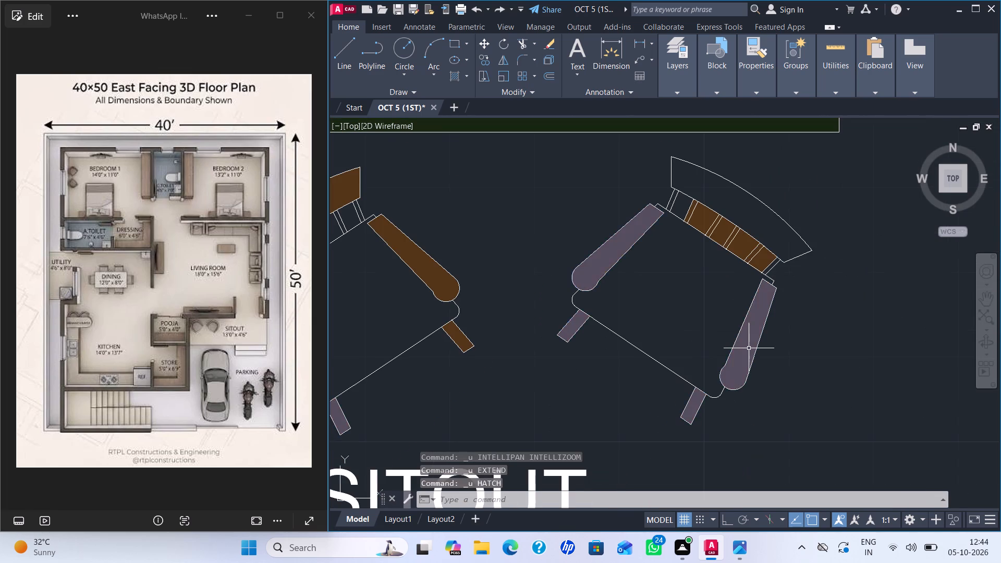
pyautogui.hotkey('ctrl', 'z')
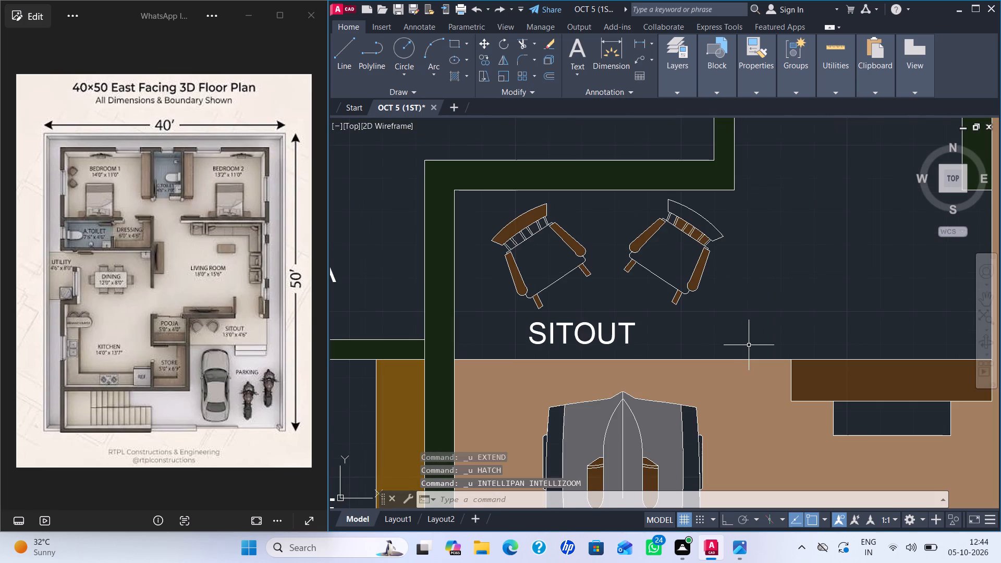
pyautogui.hotkey('ctrl', 'z')
pyautogui.hotkey('ctrl', 'z')
# Delete the remaining brown hatch from the slat area of the east sitout chair.
pyautogui.scroll(-4, 742, 324)
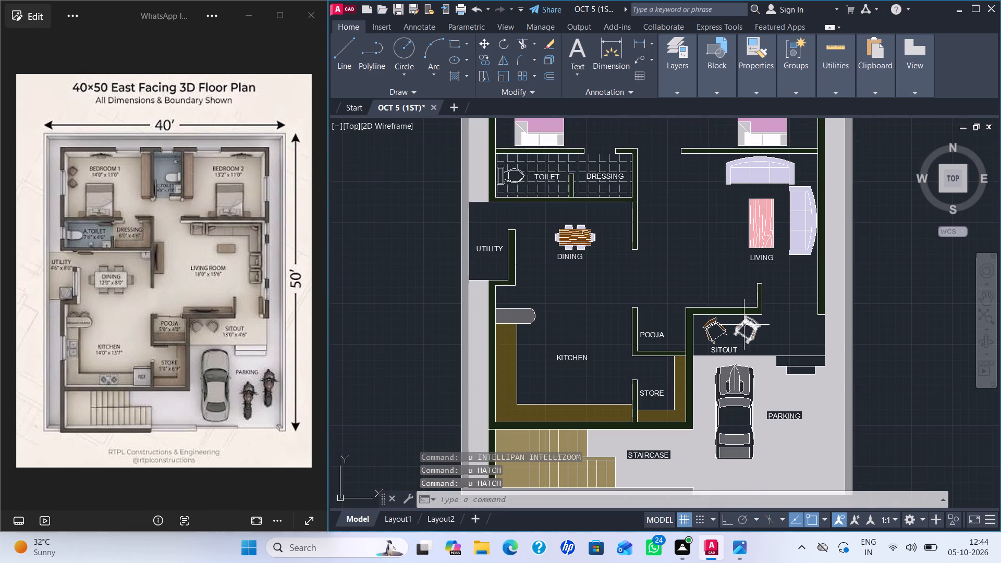
pyautogui.scroll(6, 752, 325)
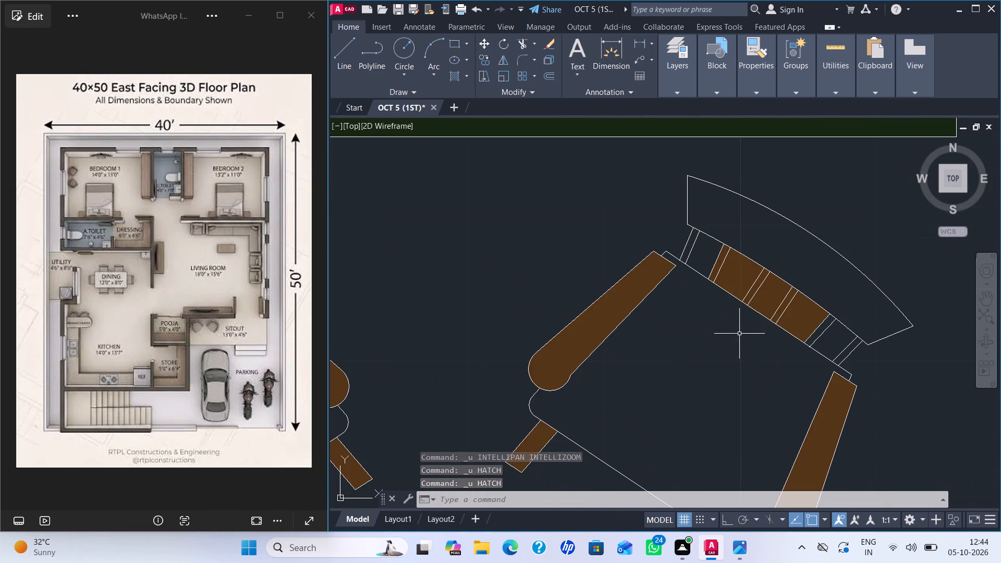
pyautogui.click(794, 315)
pyautogui.press('Delete')
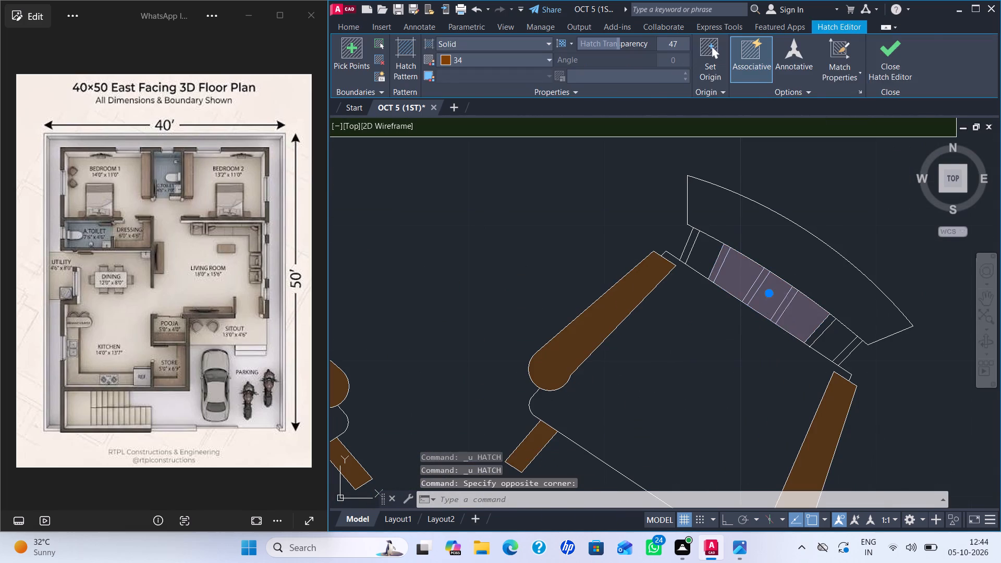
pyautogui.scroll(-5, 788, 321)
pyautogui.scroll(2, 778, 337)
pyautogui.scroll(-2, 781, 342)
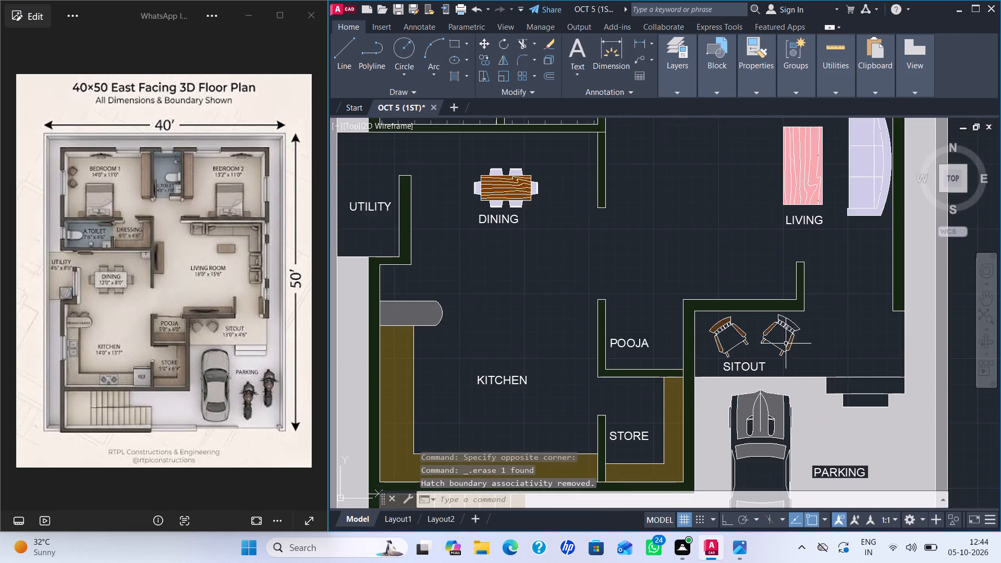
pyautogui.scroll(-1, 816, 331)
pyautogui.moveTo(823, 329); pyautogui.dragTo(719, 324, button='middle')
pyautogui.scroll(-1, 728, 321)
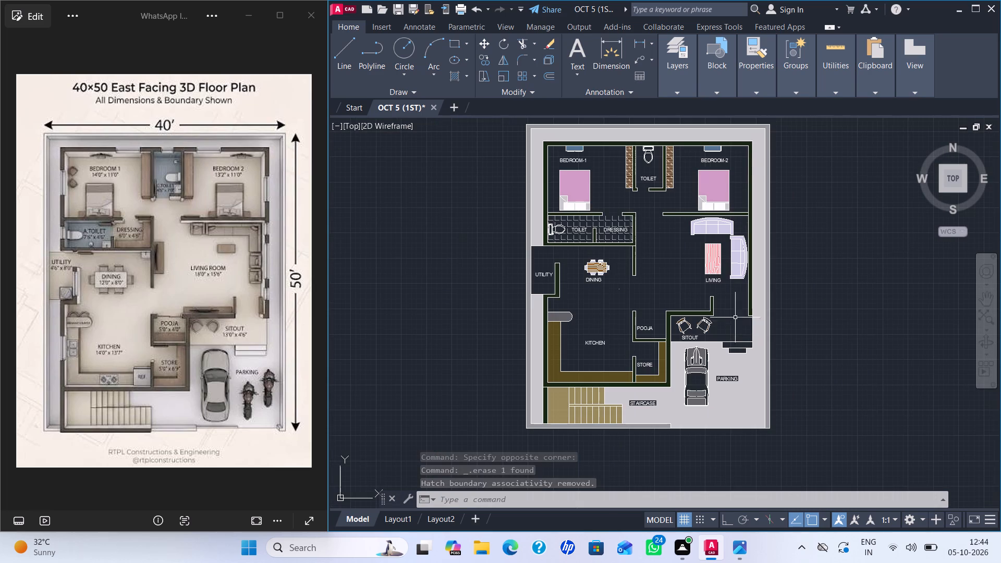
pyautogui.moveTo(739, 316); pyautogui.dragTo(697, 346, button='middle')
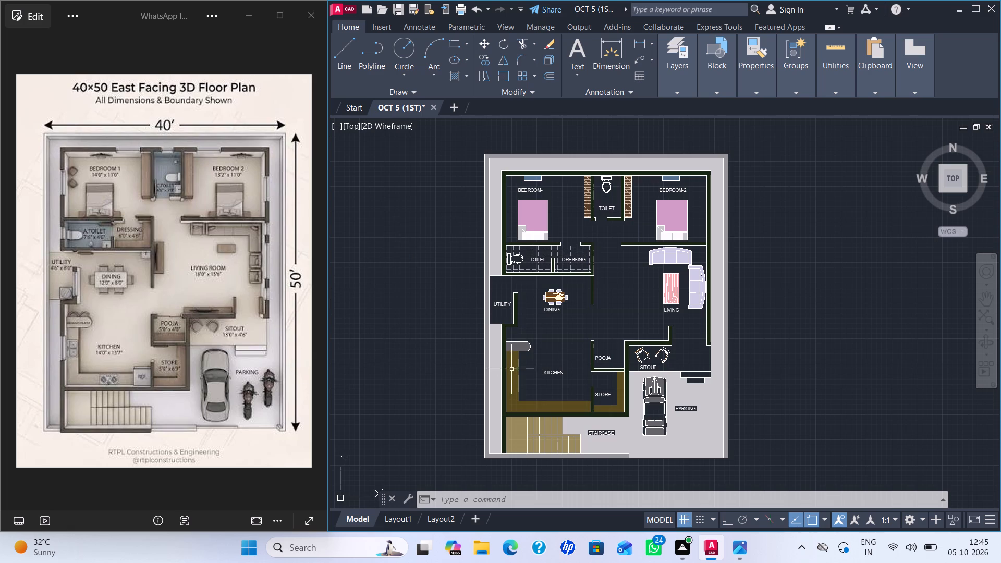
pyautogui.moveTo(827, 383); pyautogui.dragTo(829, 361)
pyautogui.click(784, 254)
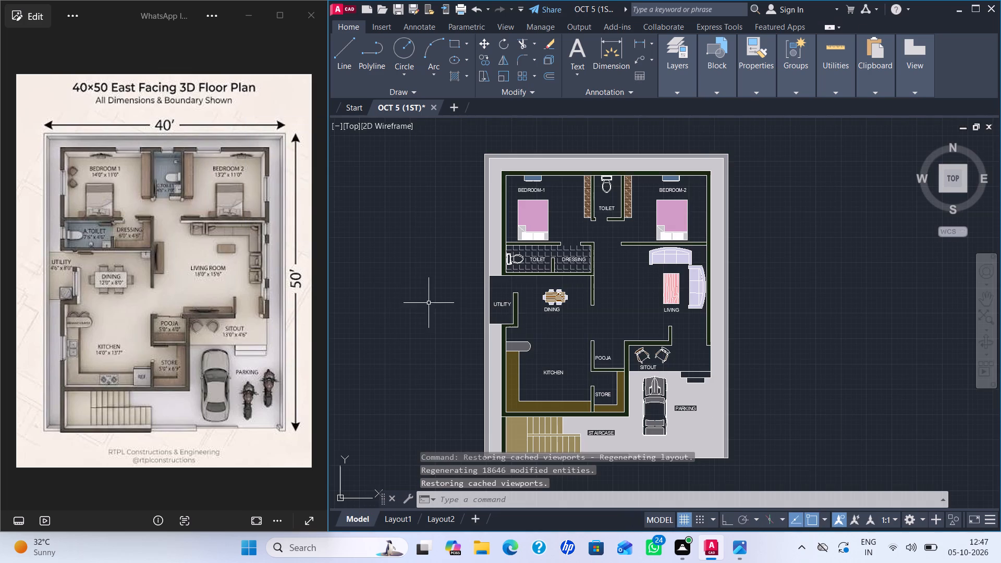
# Open Layout1 and preview its A4 landscape plot using the DWG To PDF plotter.
pyautogui.click(397, 520)
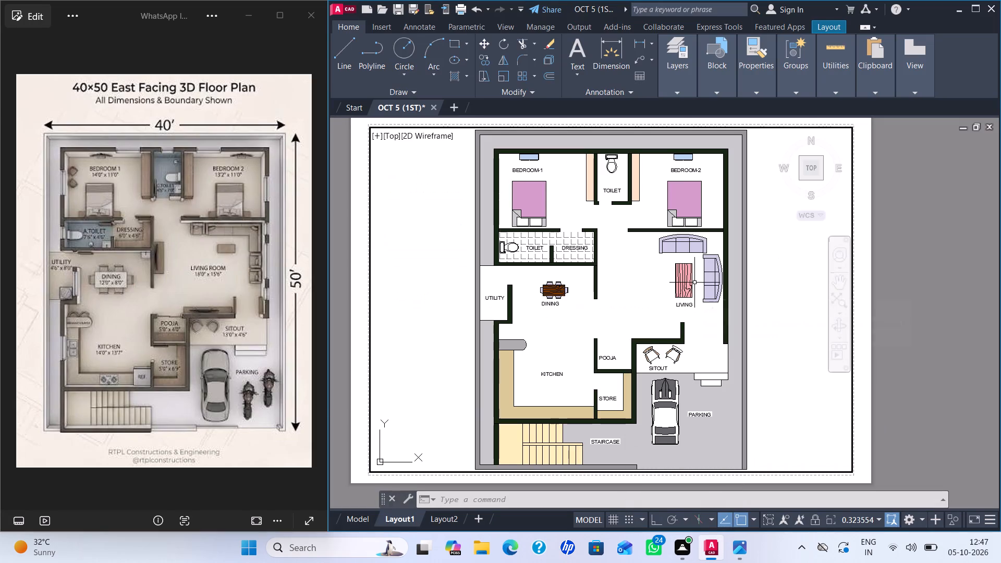
pyautogui.hotkey('ctrl', 'p')
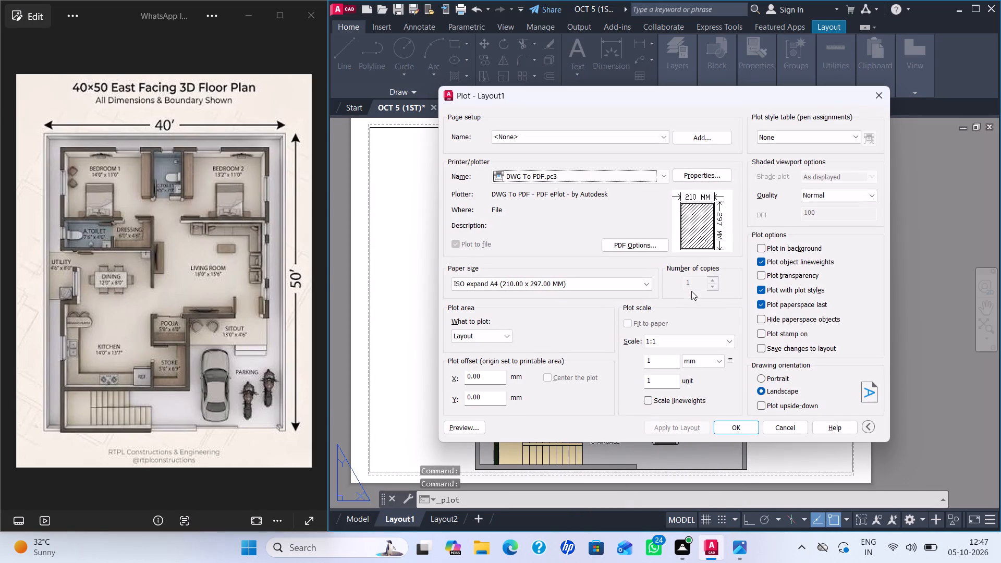
pyautogui.click(463, 430)
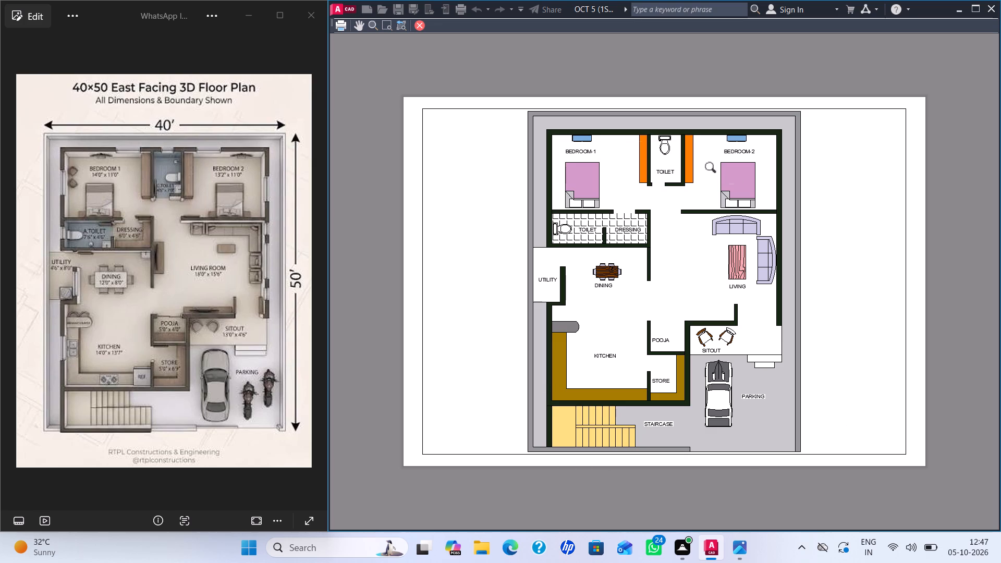
pyautogui.click(418, 21)
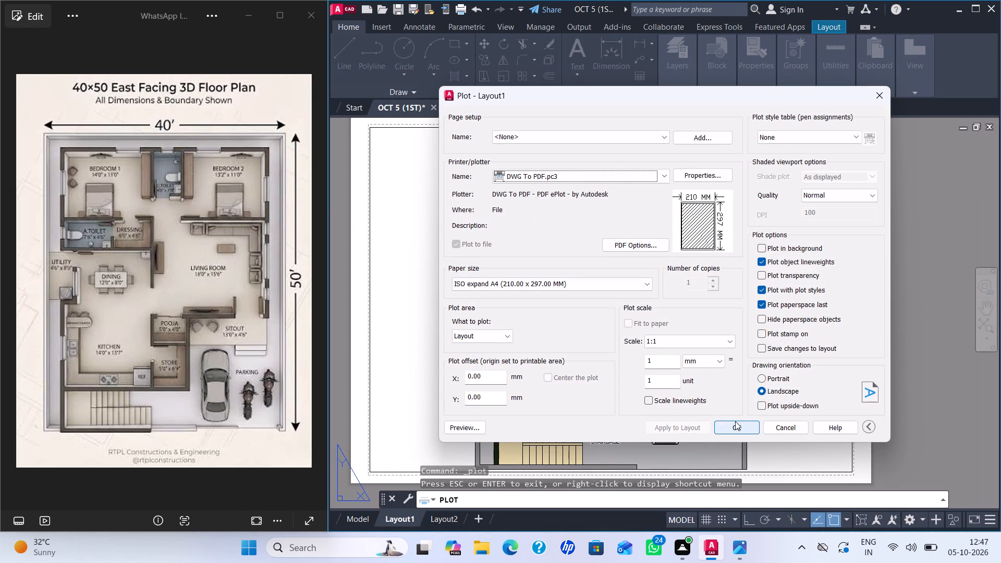
# Plot Layout1 to the Desktop as OCT 5 (1ST)-Layout1.pdf, then close the completion notice and the opened PDF.
pyautogui.click(735, 423)
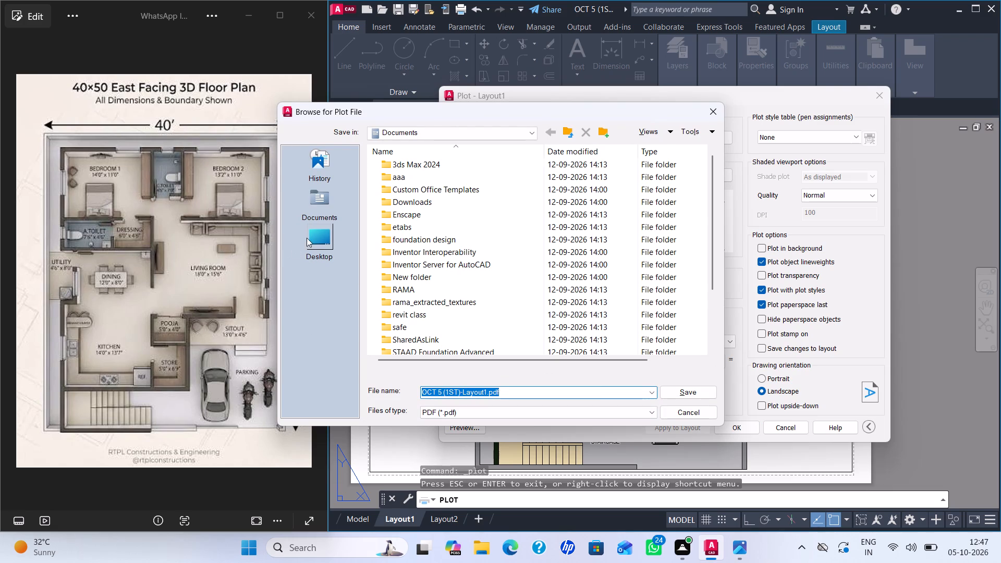
pyautogui.click(313, 235)
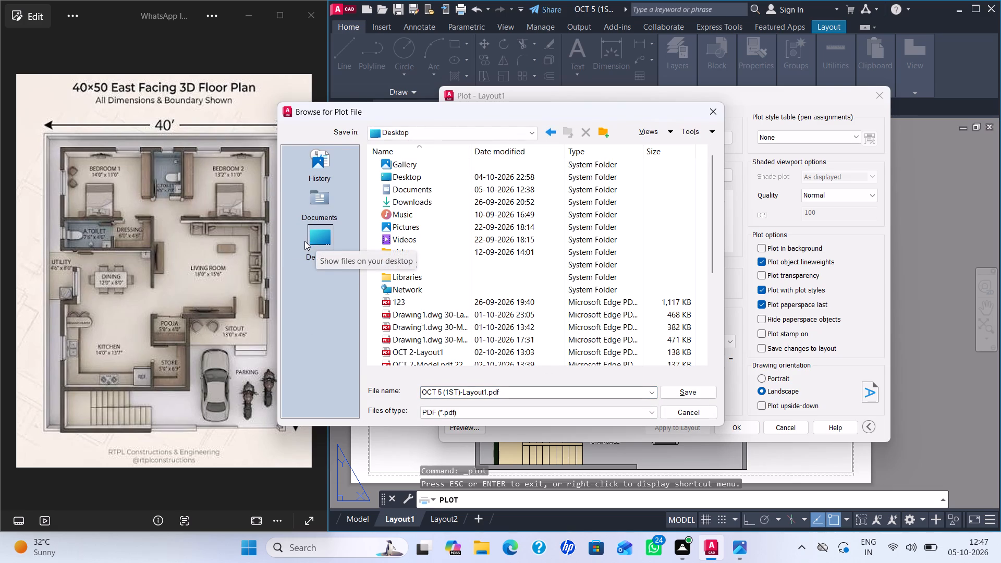
pyautogui.click(502, 391)
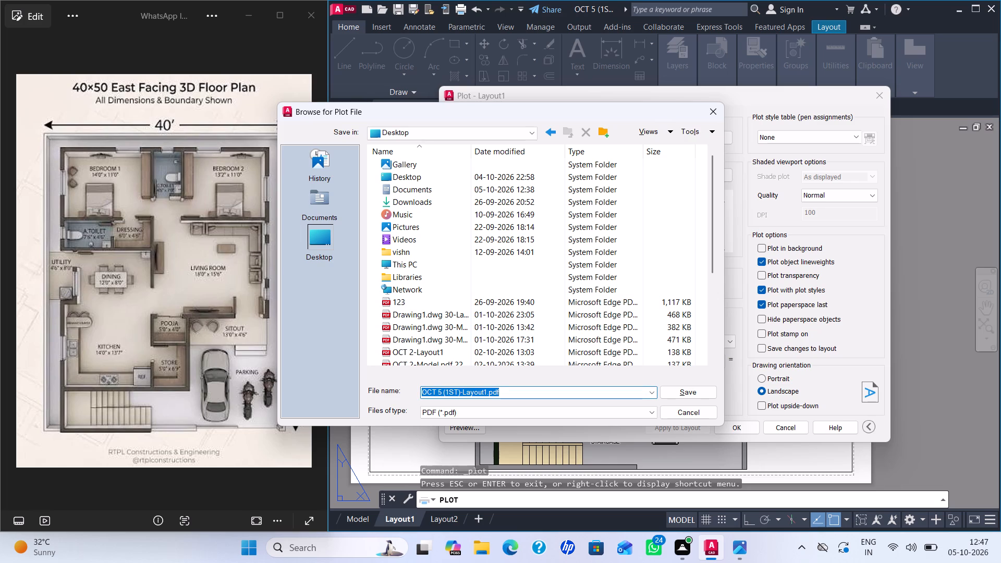
pyautogui.click(507, 390)
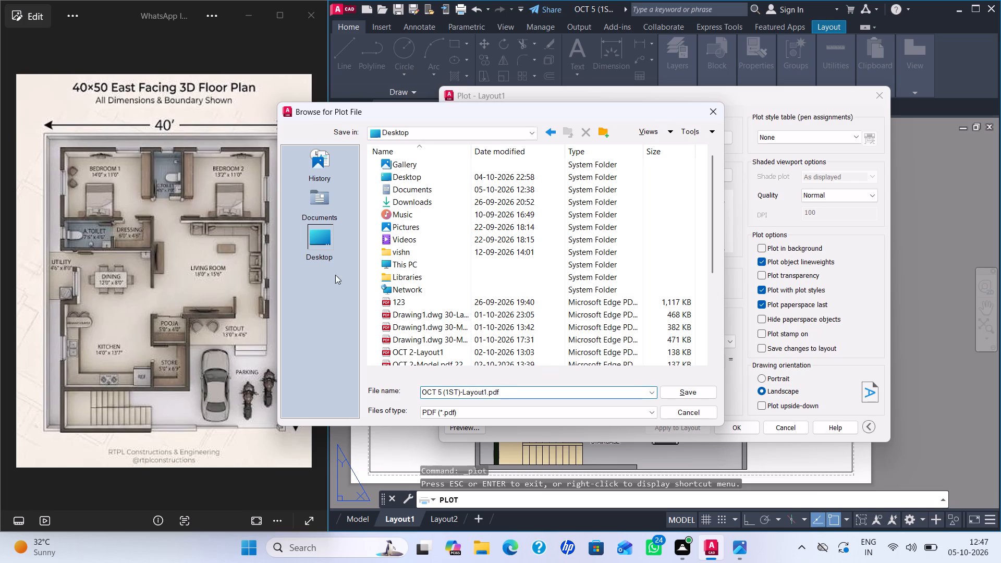
pyautogui.click(318, 232)
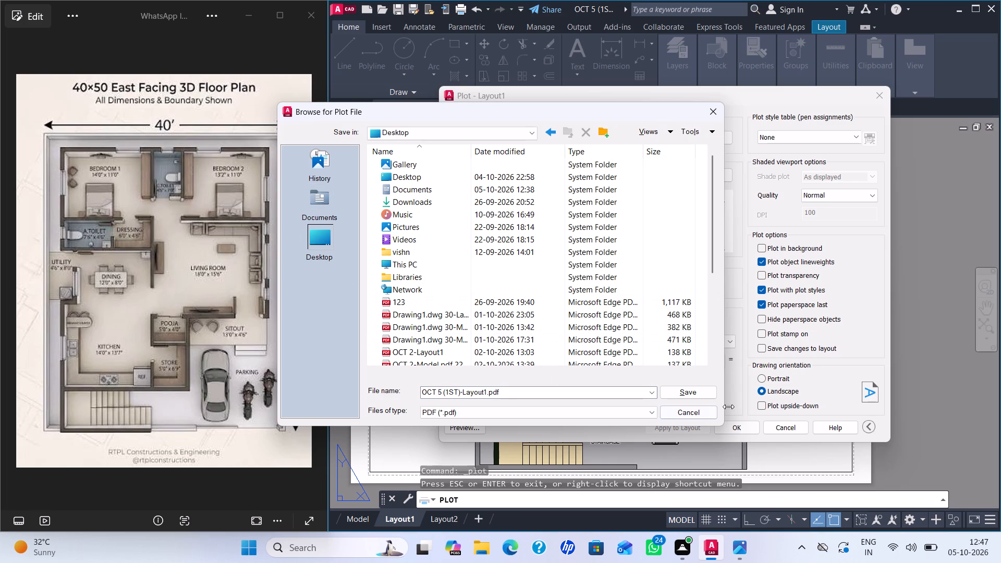
pyautogui.click(686, 390)
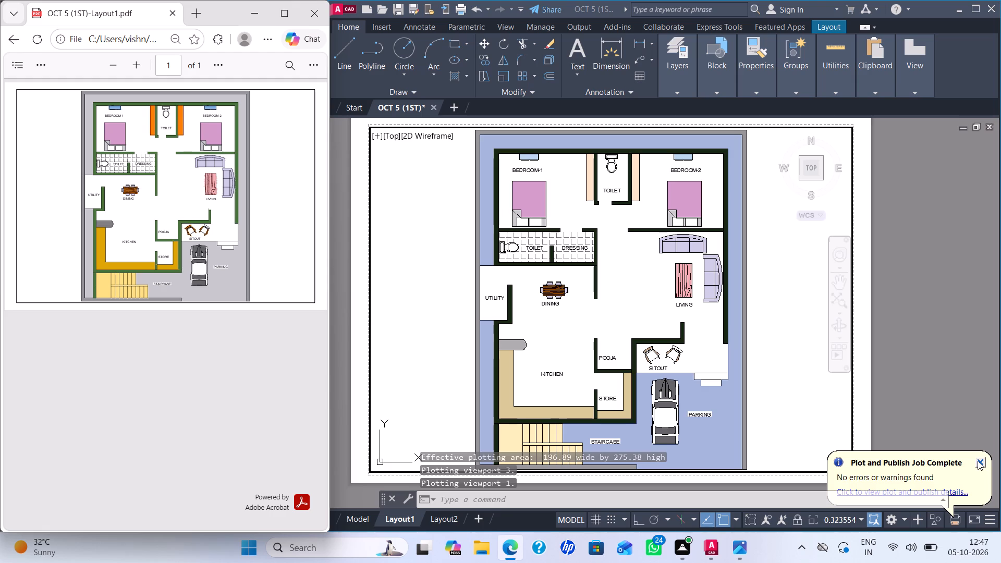
pyautogui.click(978, 461)
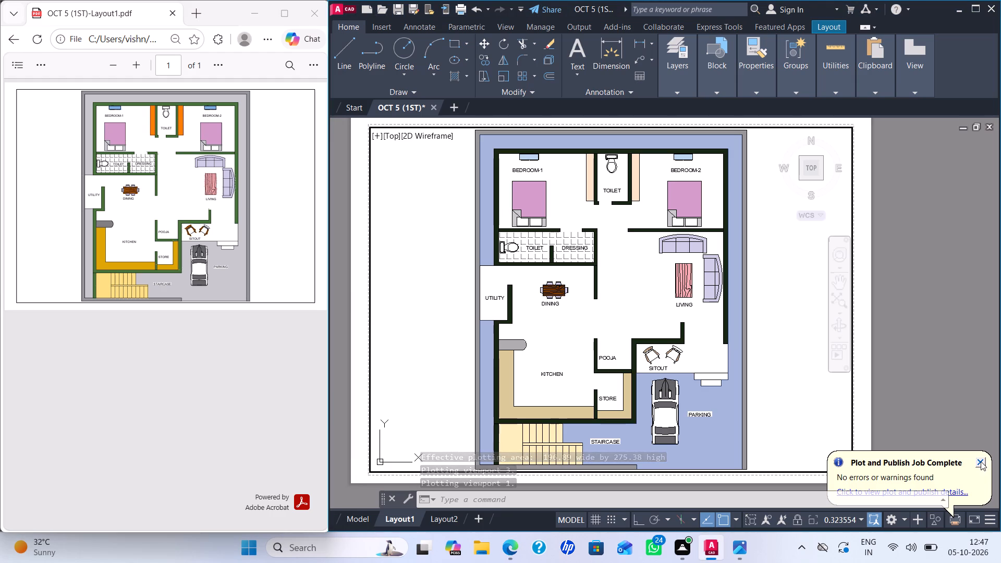
pyautogui.click(981, 461)
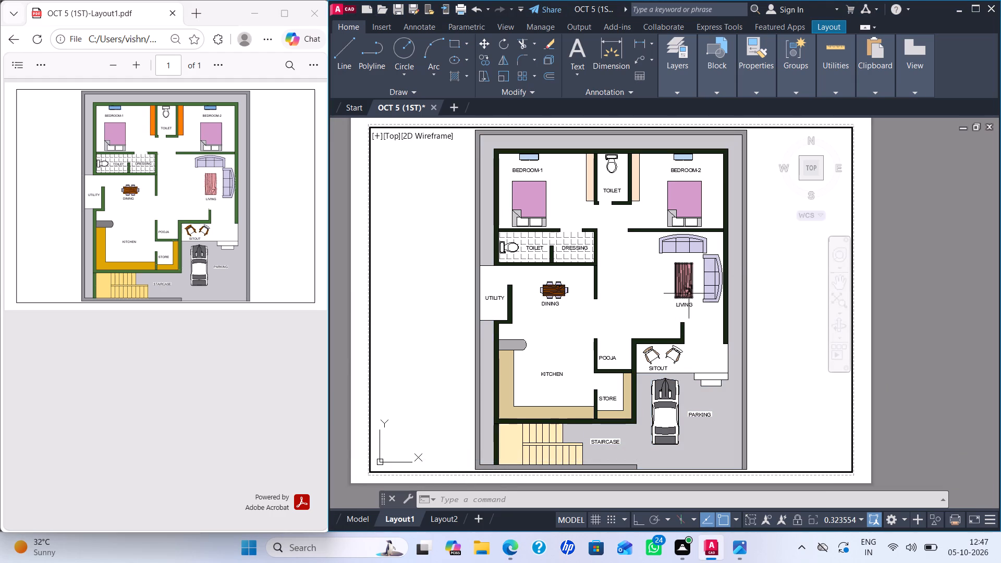
pyautogui.click(317, 13)
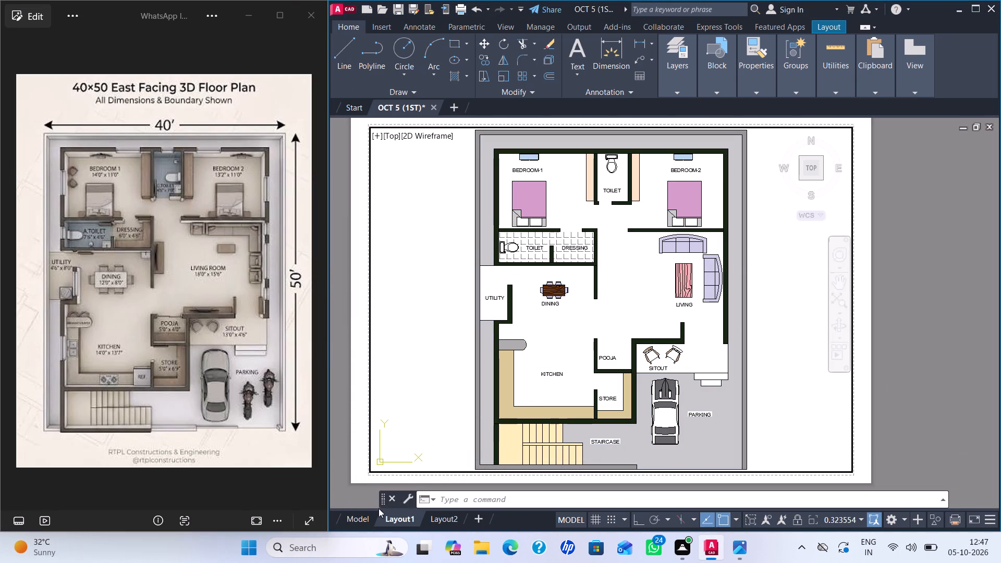
# Return to model space and save the OCT 5 (1ST) drawing.
pyautogui.click(354, 516)
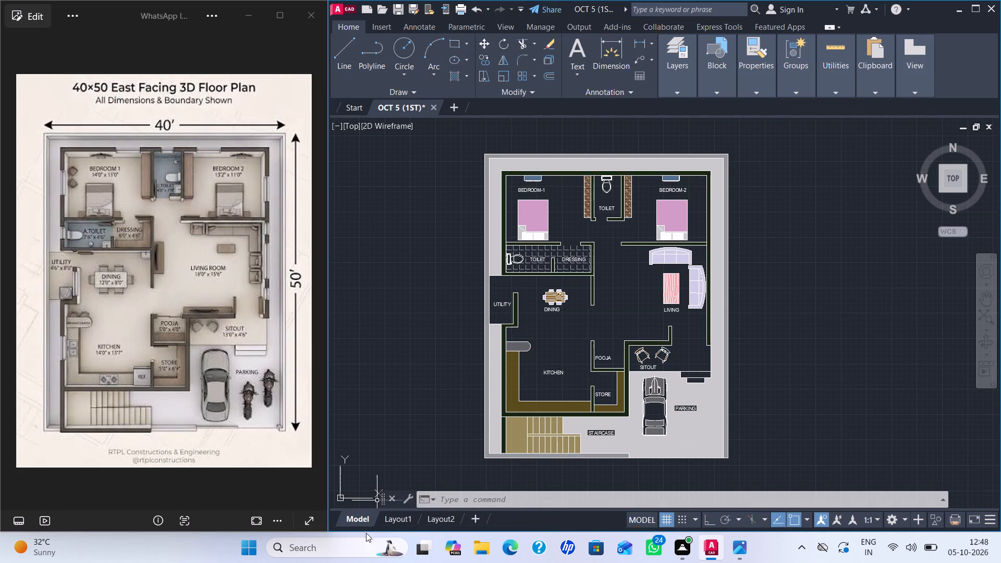
pyautogui.click(358, 520)
pyautogui.hotkey('ctrl', 's')
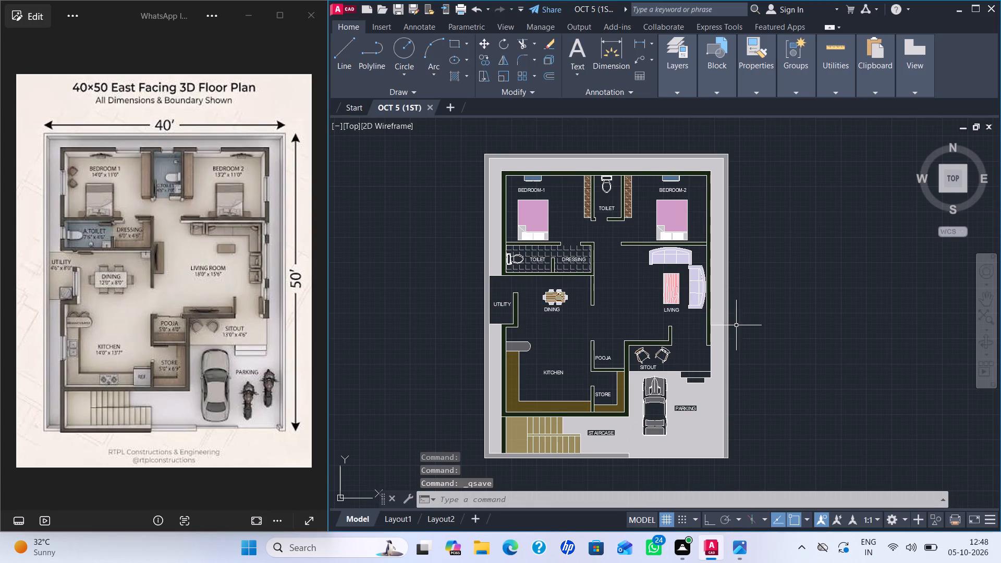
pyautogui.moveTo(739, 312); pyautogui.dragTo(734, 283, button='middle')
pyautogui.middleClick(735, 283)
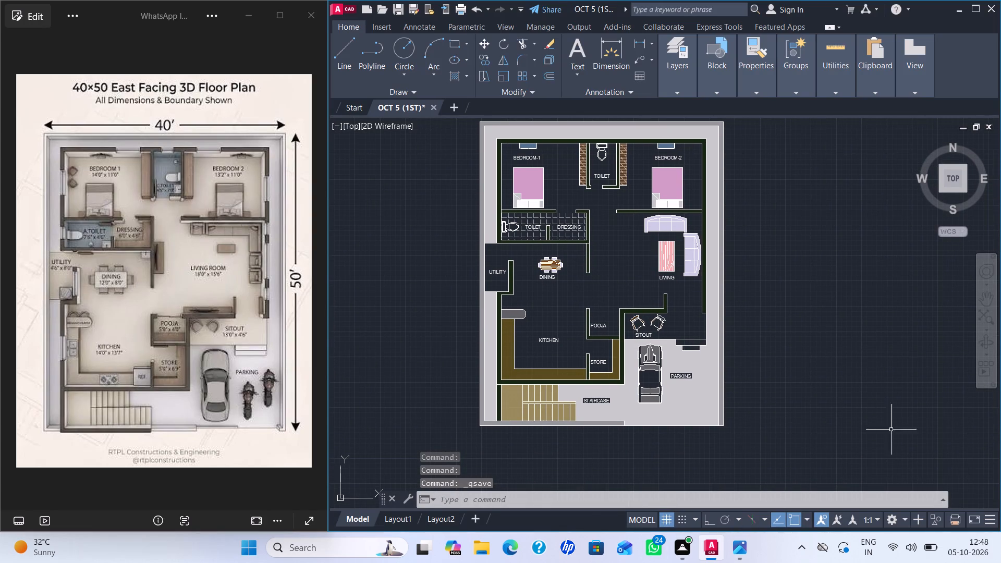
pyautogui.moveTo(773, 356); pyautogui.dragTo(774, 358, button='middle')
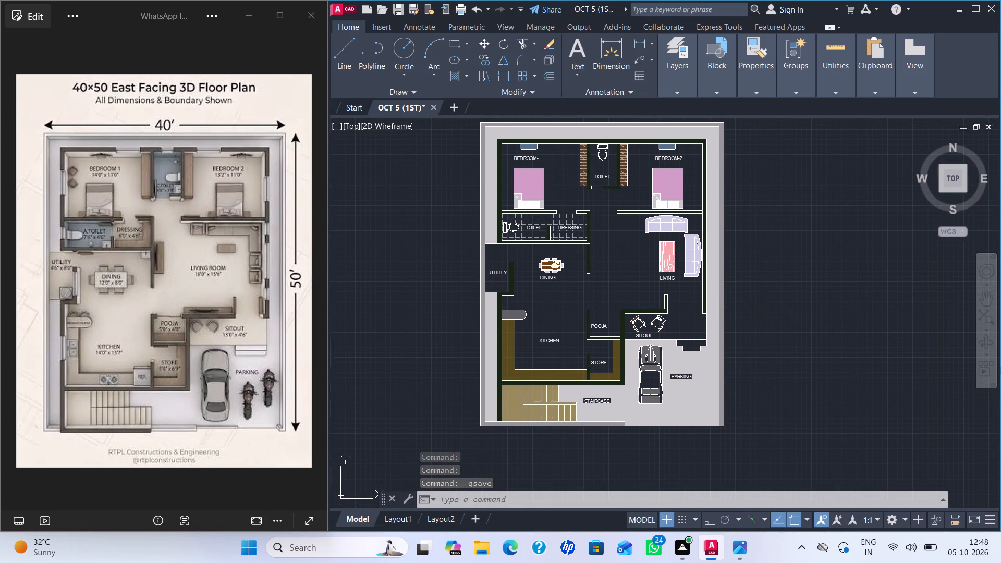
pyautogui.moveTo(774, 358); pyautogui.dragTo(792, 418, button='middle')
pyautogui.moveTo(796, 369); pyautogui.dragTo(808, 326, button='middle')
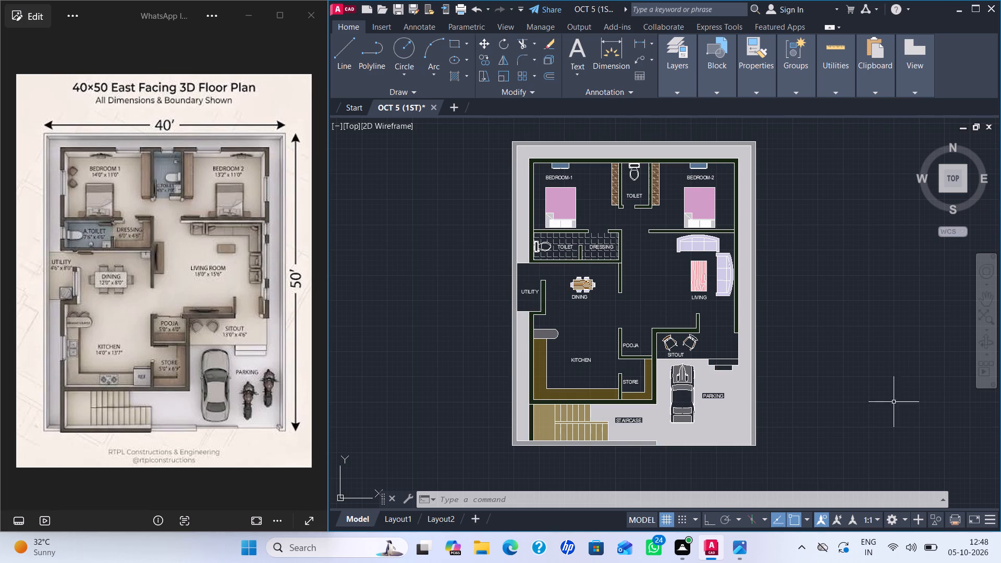
# Query the LOGFILENAME system variable and check the log file path in the expanded command history.
pyautogui.click(615, 501)
pyautogui.press('l')
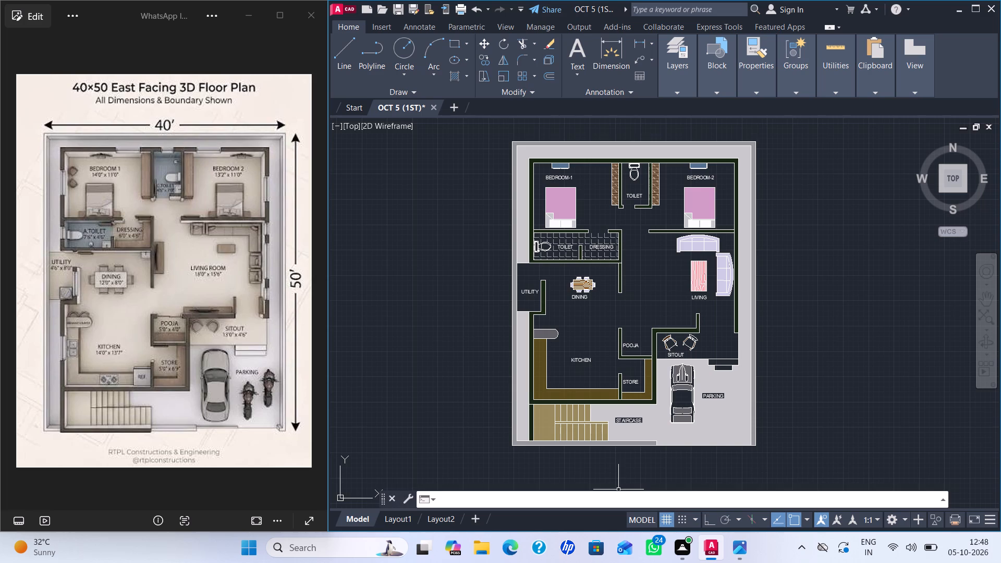
pyautogui.press('o')
pyautogui.press('g')
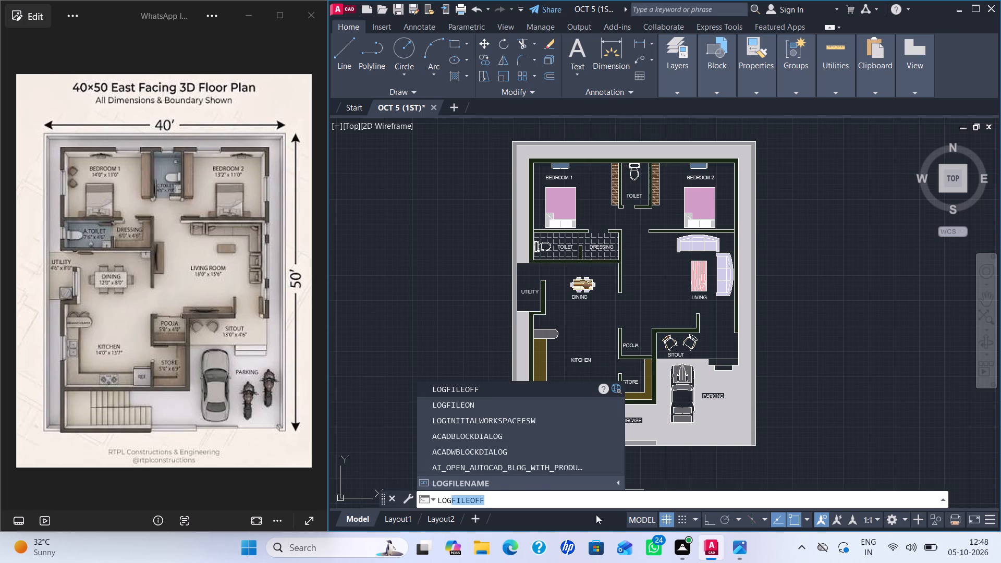
pyautogui.click(465, 481)
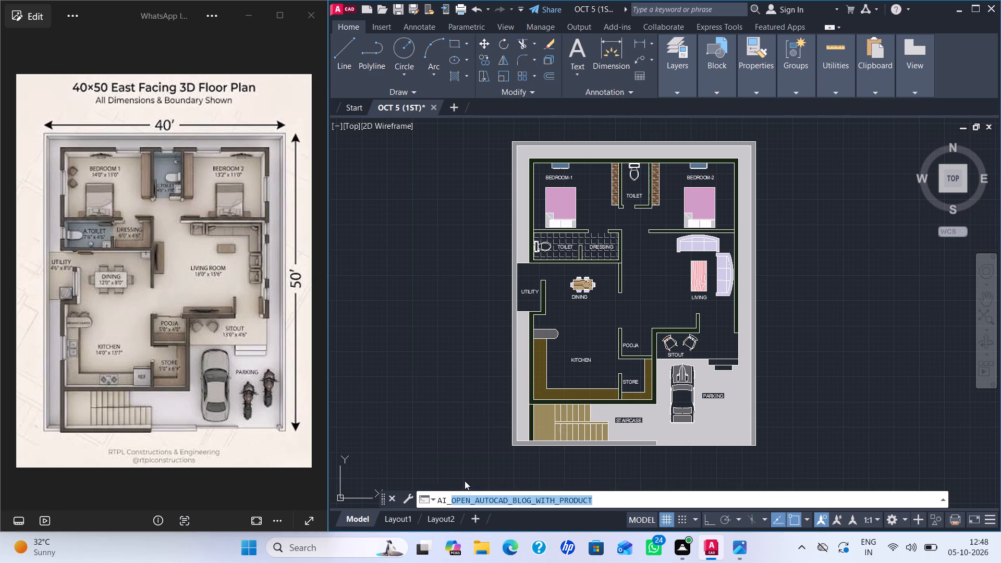
pyautogui.click(940, 498)
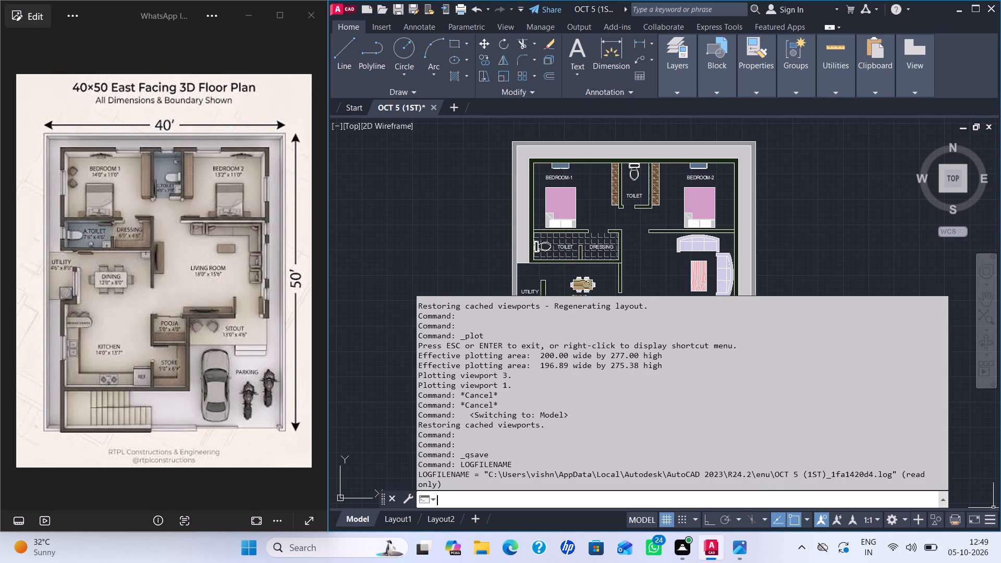
pyautogui.click(857, 236)
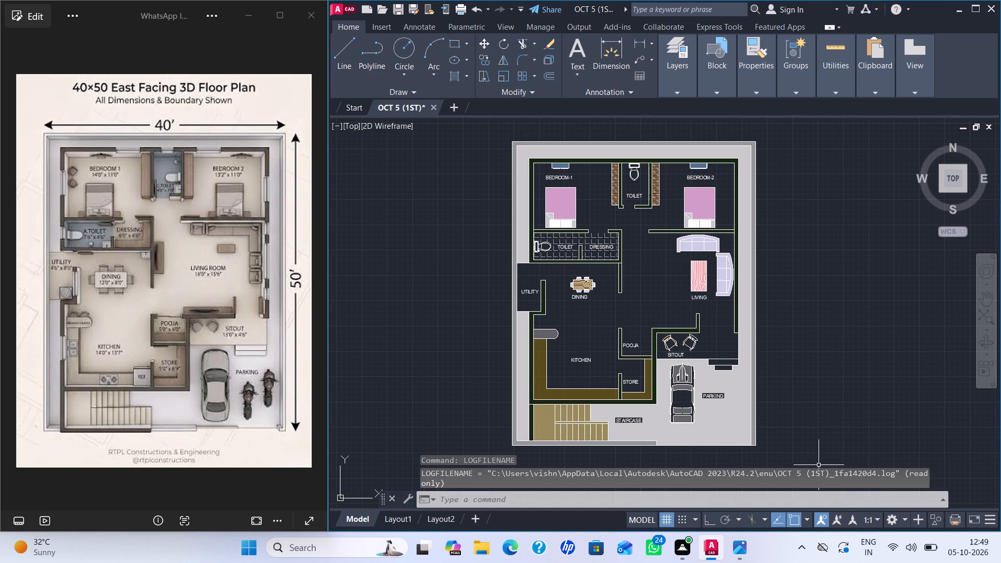
# Save the OCT 5 (1ST) drawing again.
pyautogui.hotkey('ctrl', 's')
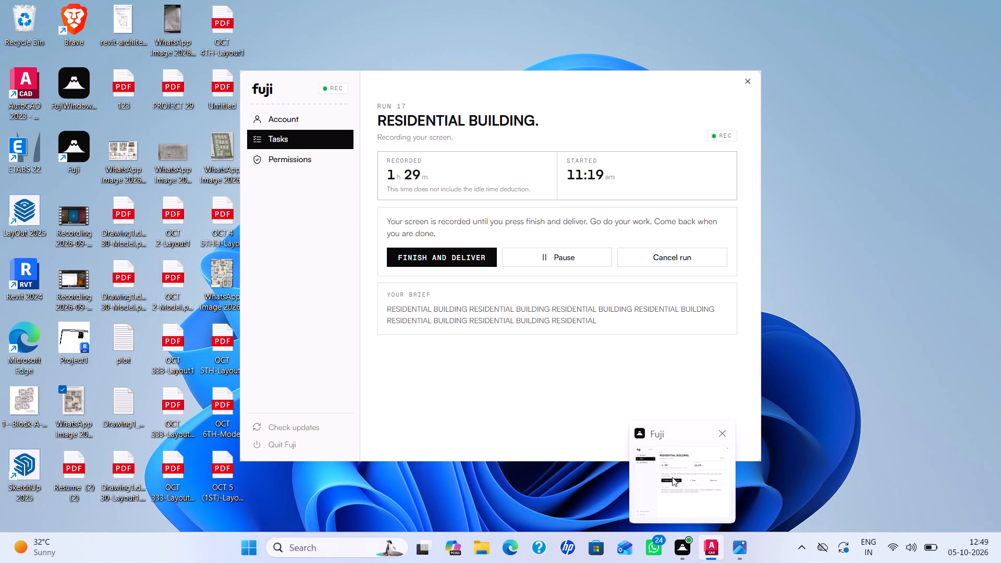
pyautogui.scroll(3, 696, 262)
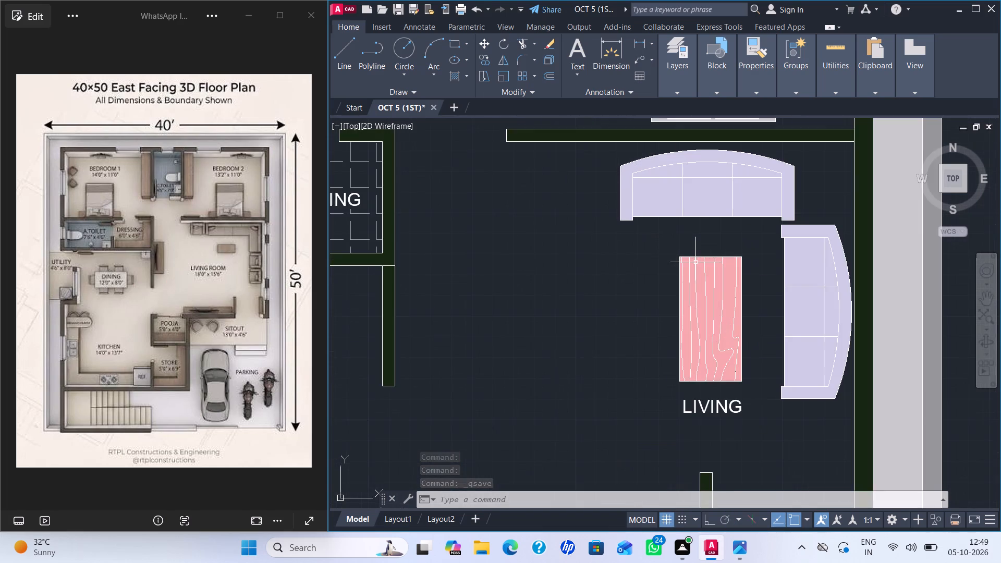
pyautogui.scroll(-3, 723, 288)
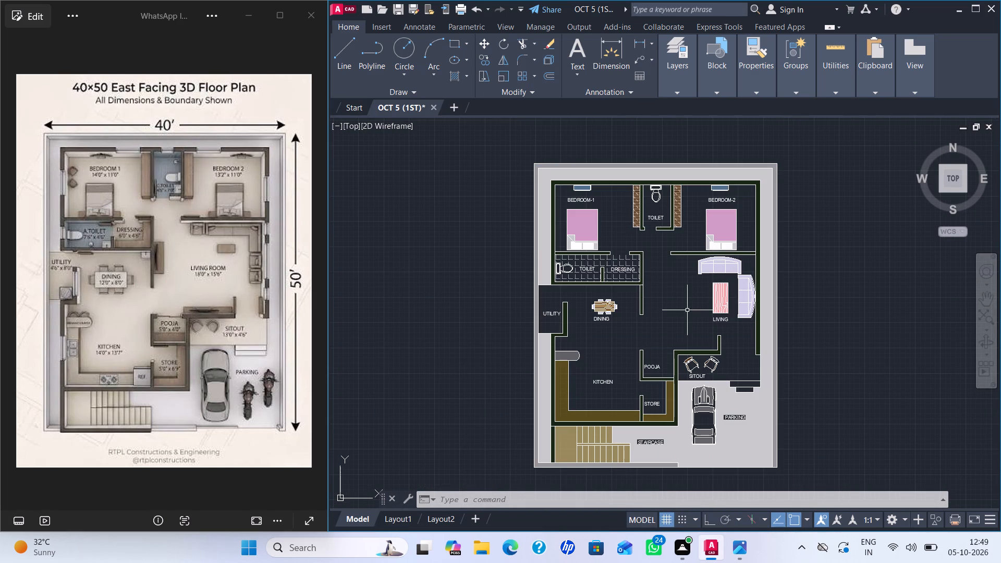